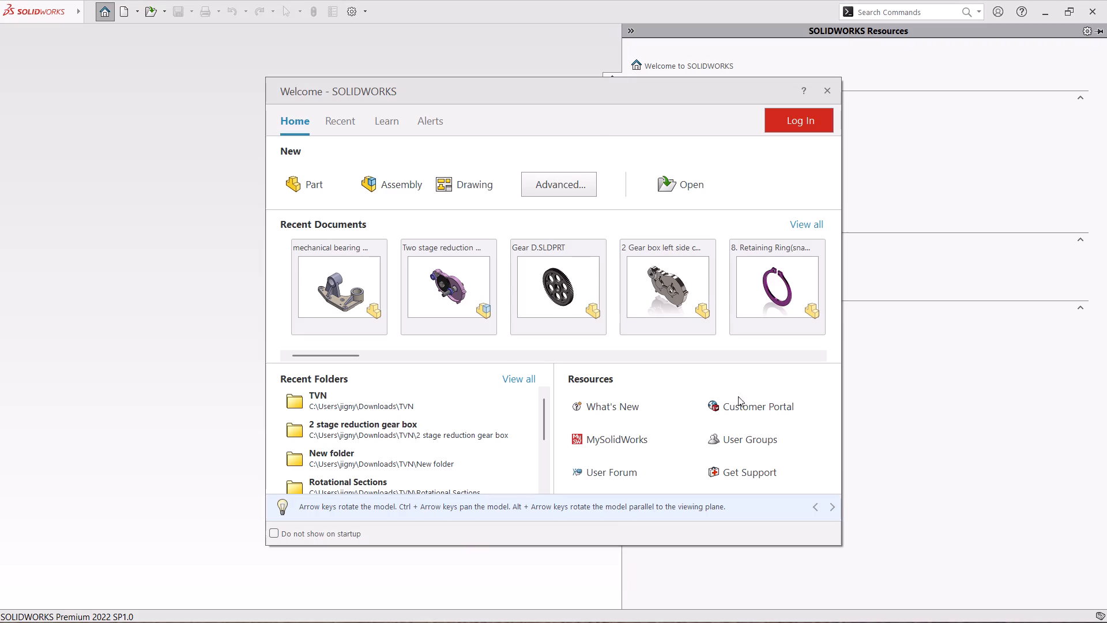
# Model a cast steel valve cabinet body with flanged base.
# Create a new part document.
pyautogui.click(321, 192)
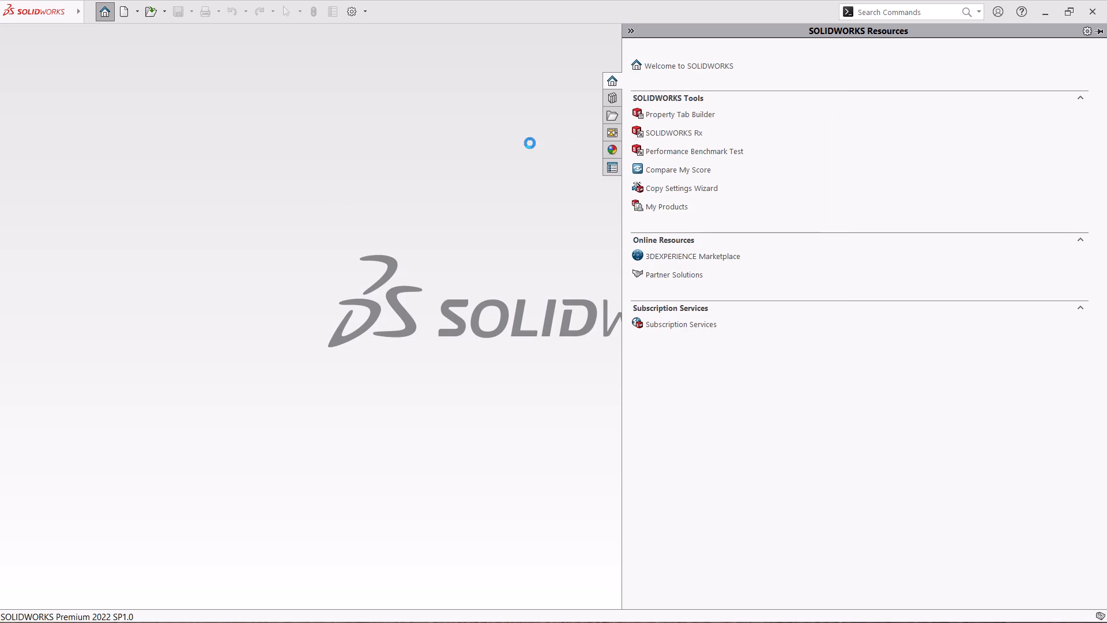
pyautogui.click(538, 310)
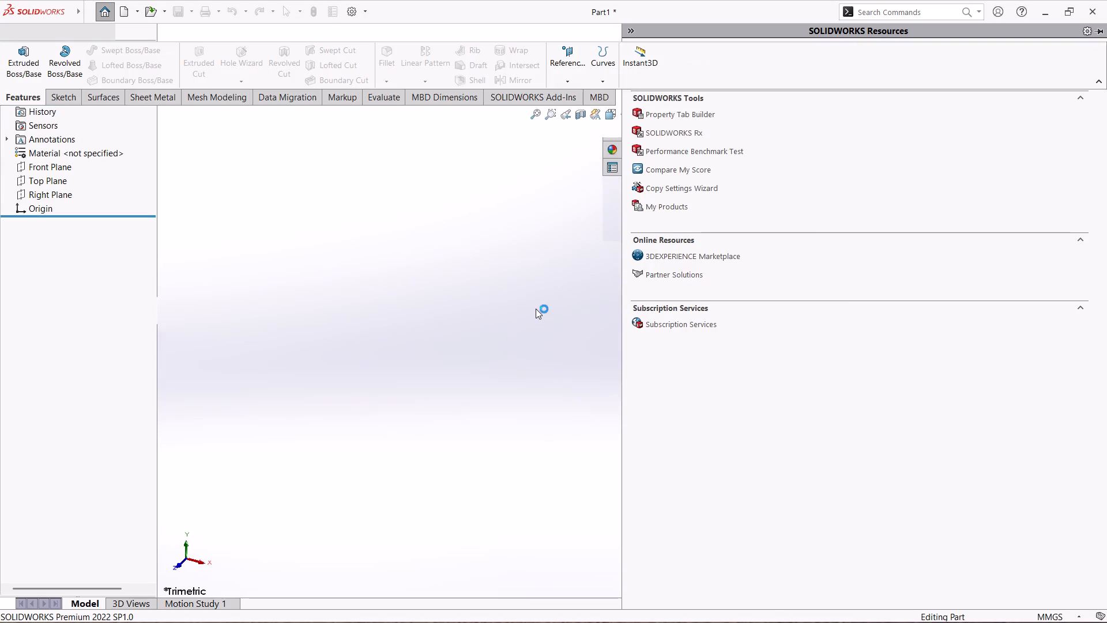
# Start a sketch on the Top Plane and draw a center rectangle about 241 by 113 mm from the origin.
pyautogui.click(63, 245)
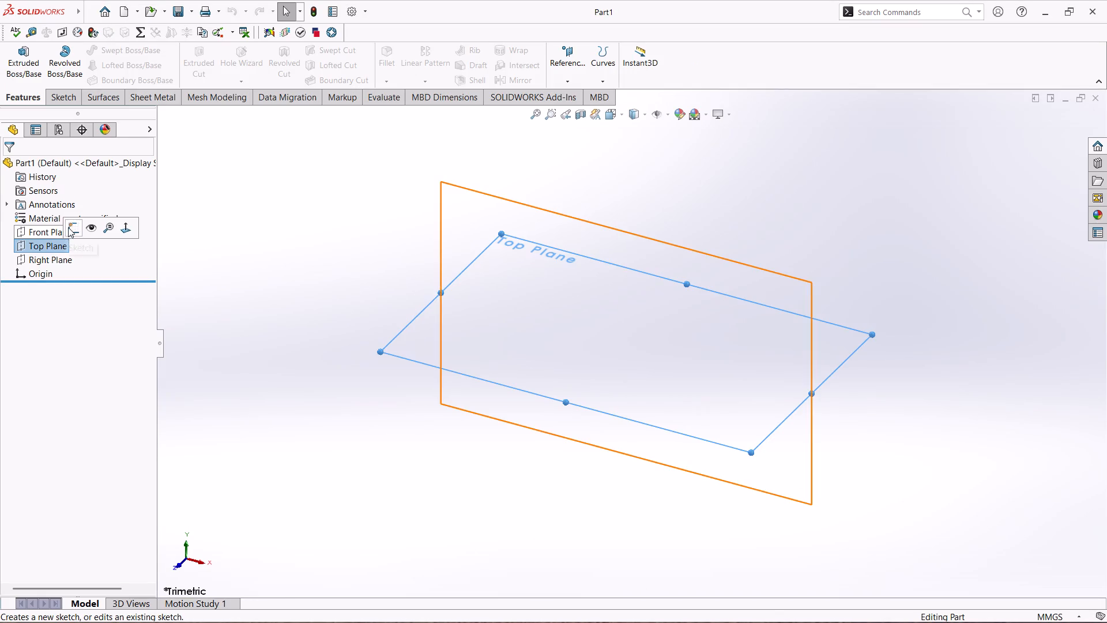
pyautogui.click(76, 227)
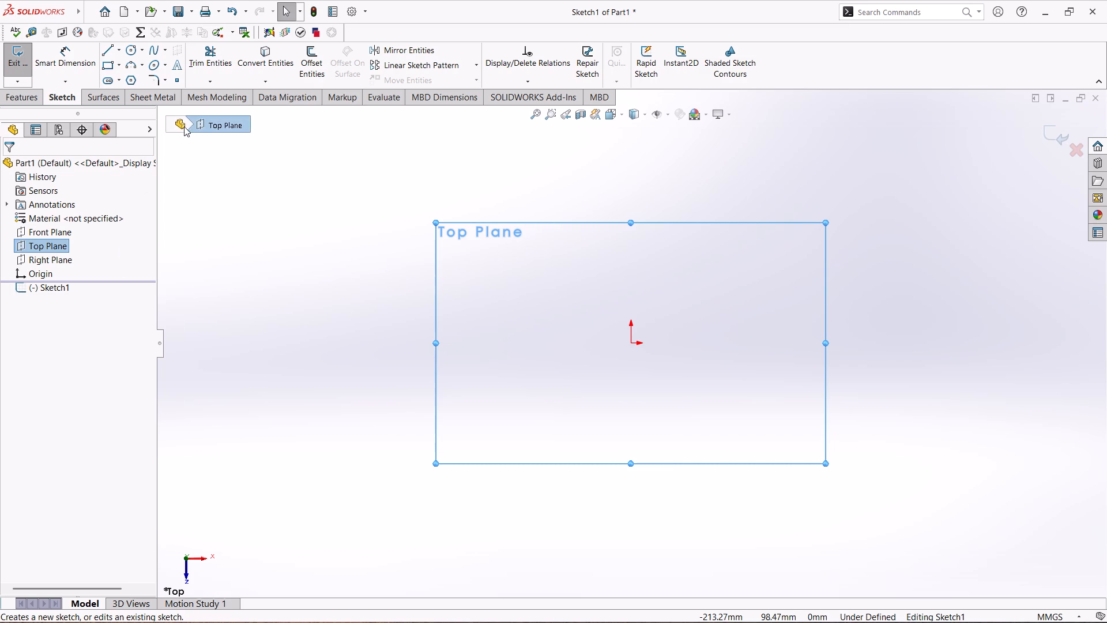
pyautogui.click(306, 204)
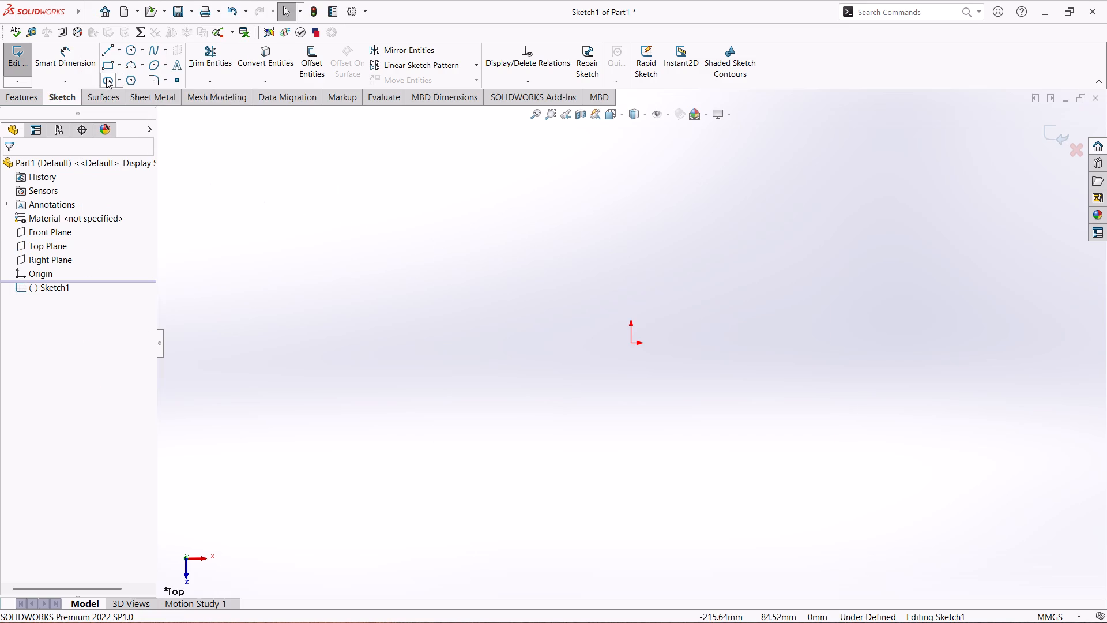
pyautogui.click(106, 70)
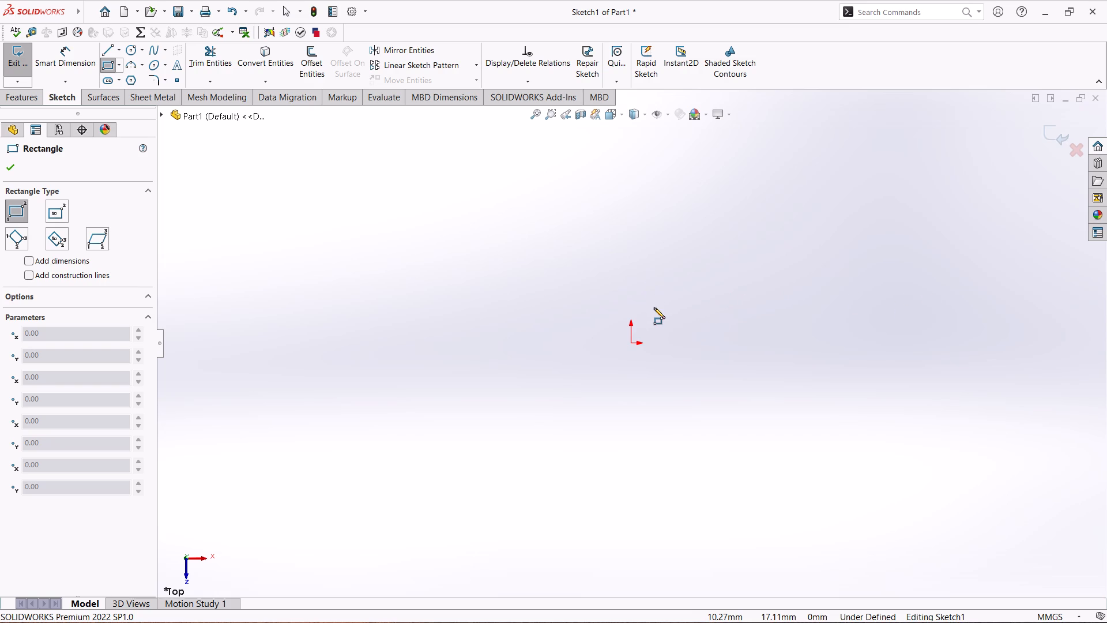
pyautogui.click(118, 66)
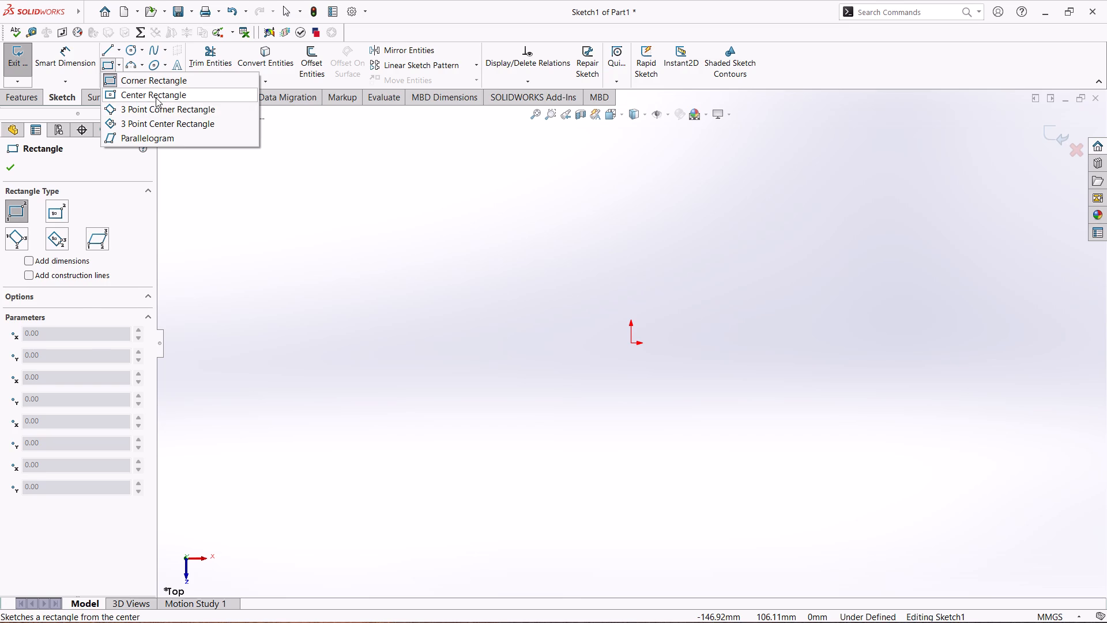
pyautogui.click(156, 97)
pyautogui.click(630, 343)
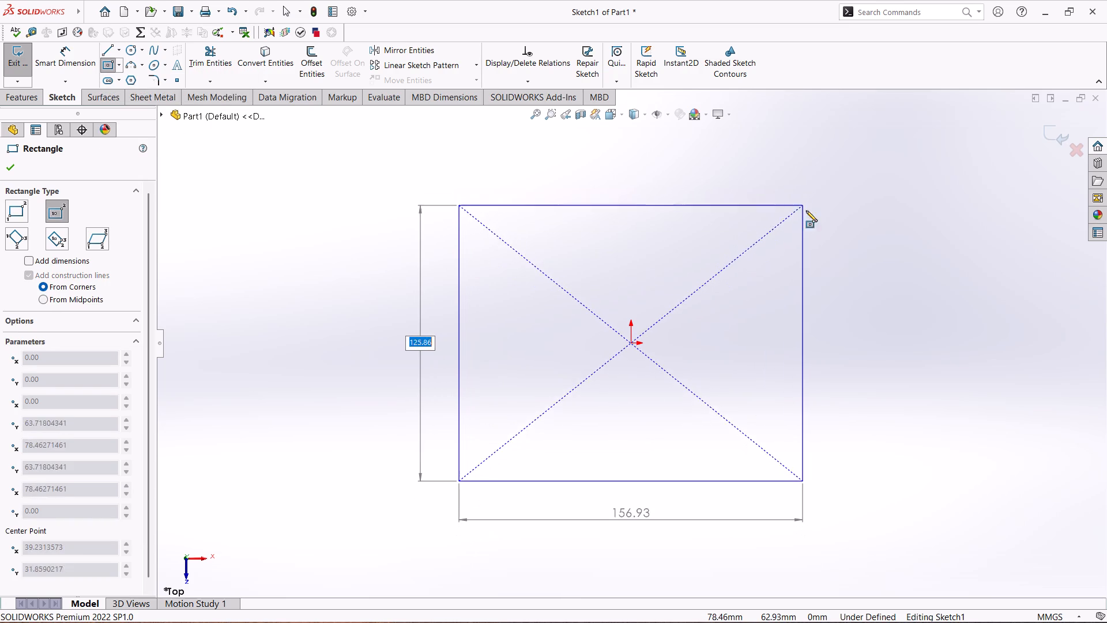
pyautogui.click(894, 220)
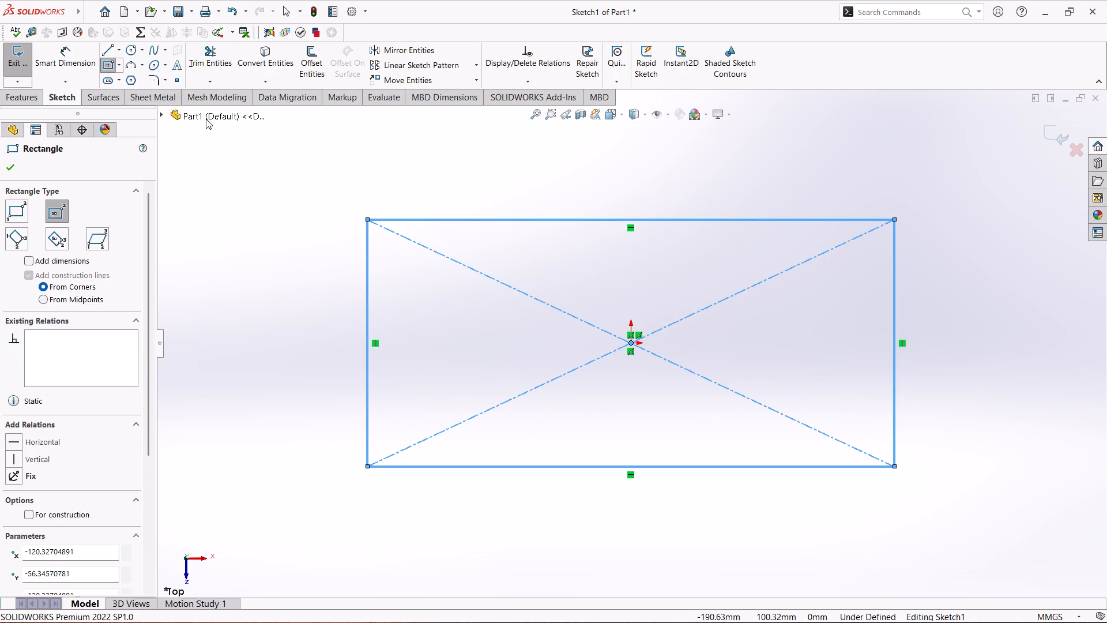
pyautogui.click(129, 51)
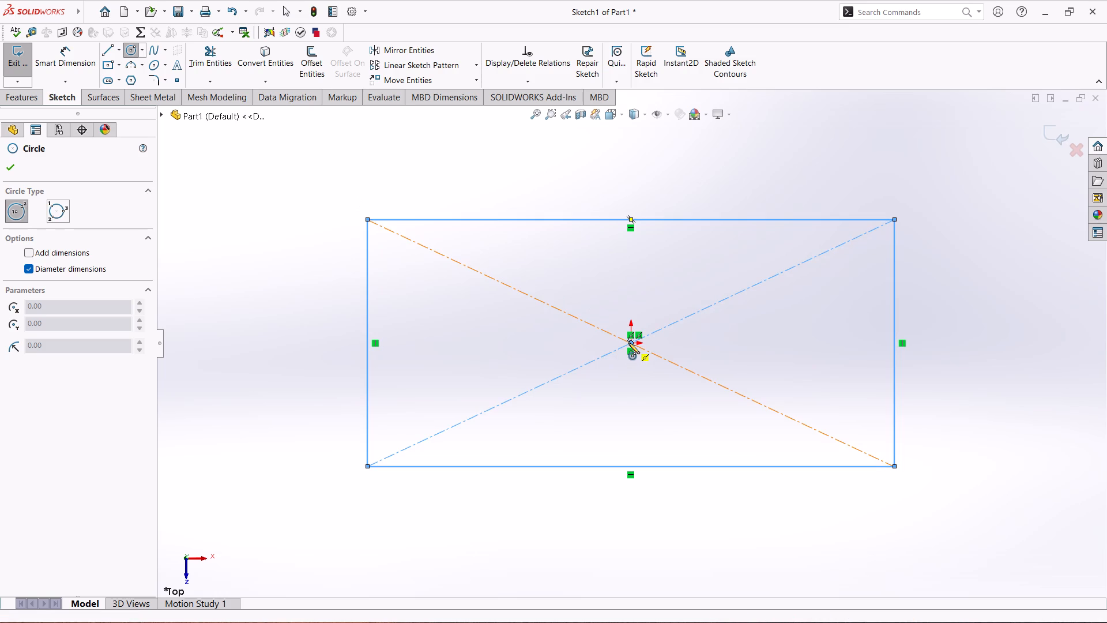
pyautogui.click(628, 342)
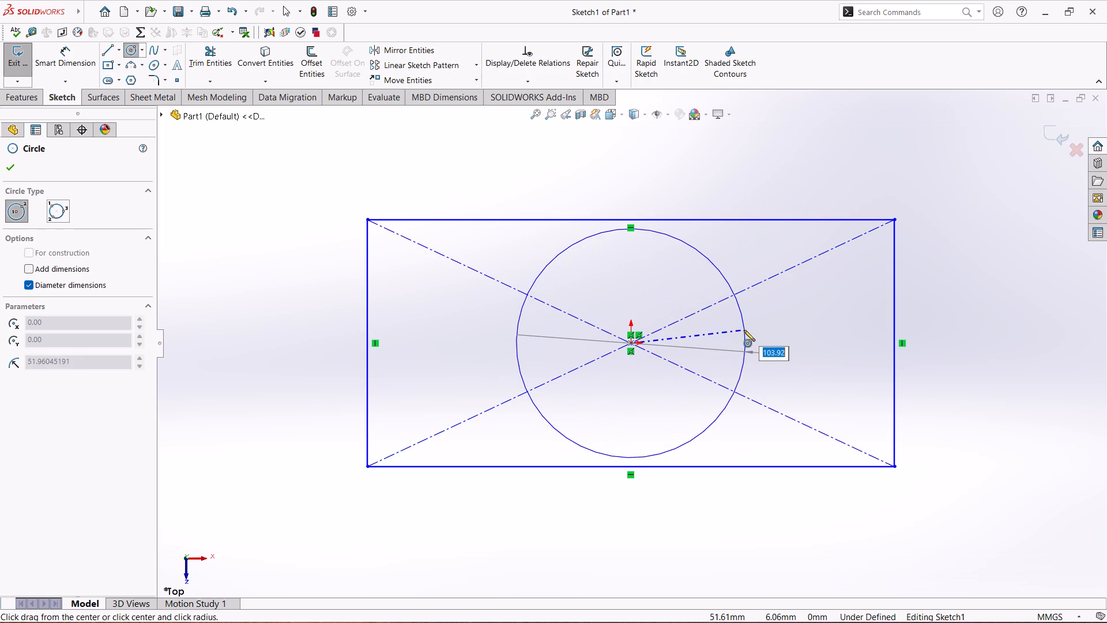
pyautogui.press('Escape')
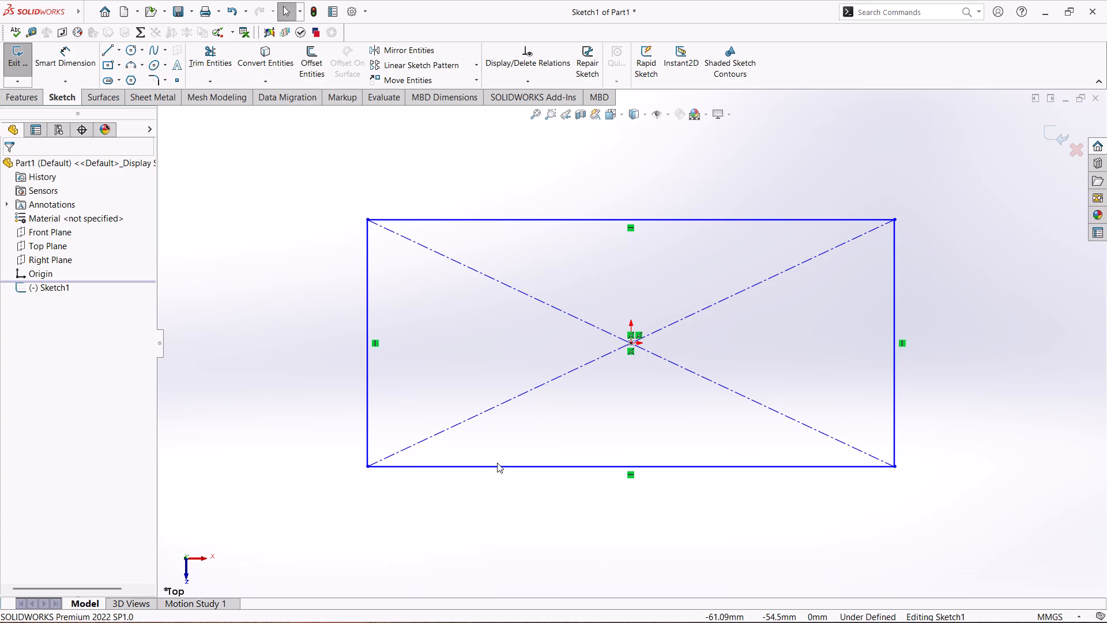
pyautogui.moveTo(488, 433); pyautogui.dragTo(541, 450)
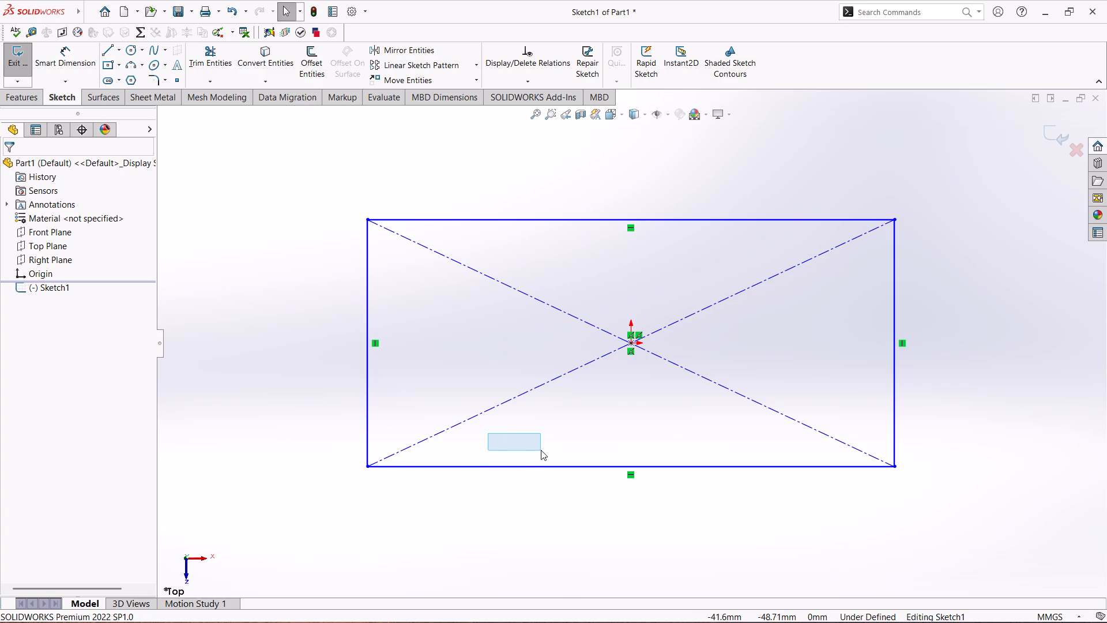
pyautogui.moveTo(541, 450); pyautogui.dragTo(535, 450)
# Sketch a circle of about 44 mm radius overlapping the rectangle's lower edge, left of the origin.
pyautogui.click(132, 48)
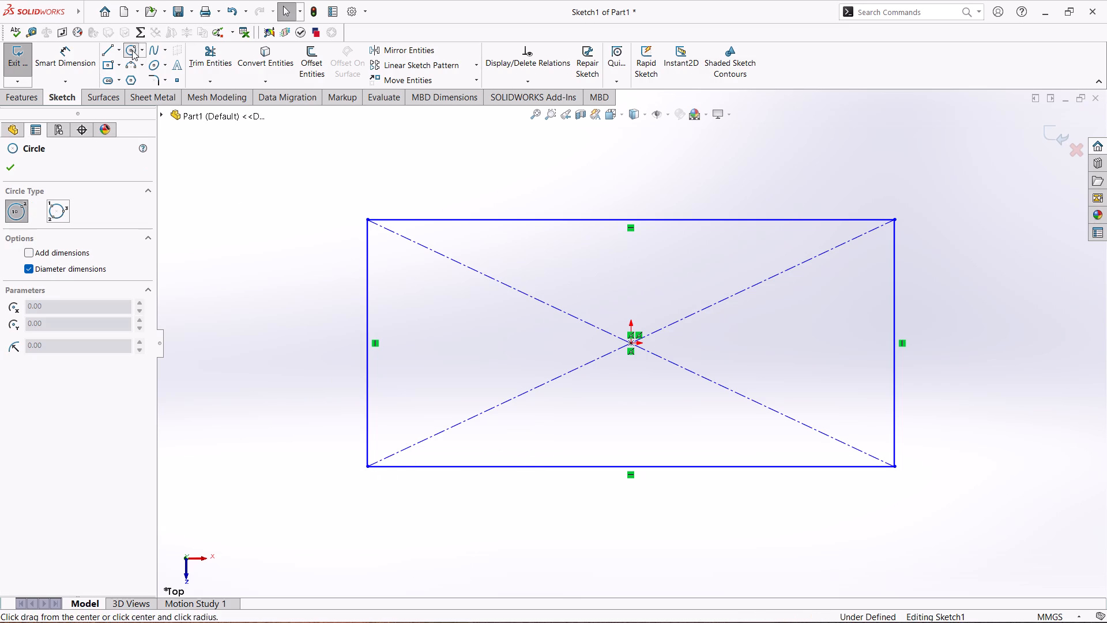
pyautogui.click(494, 431)
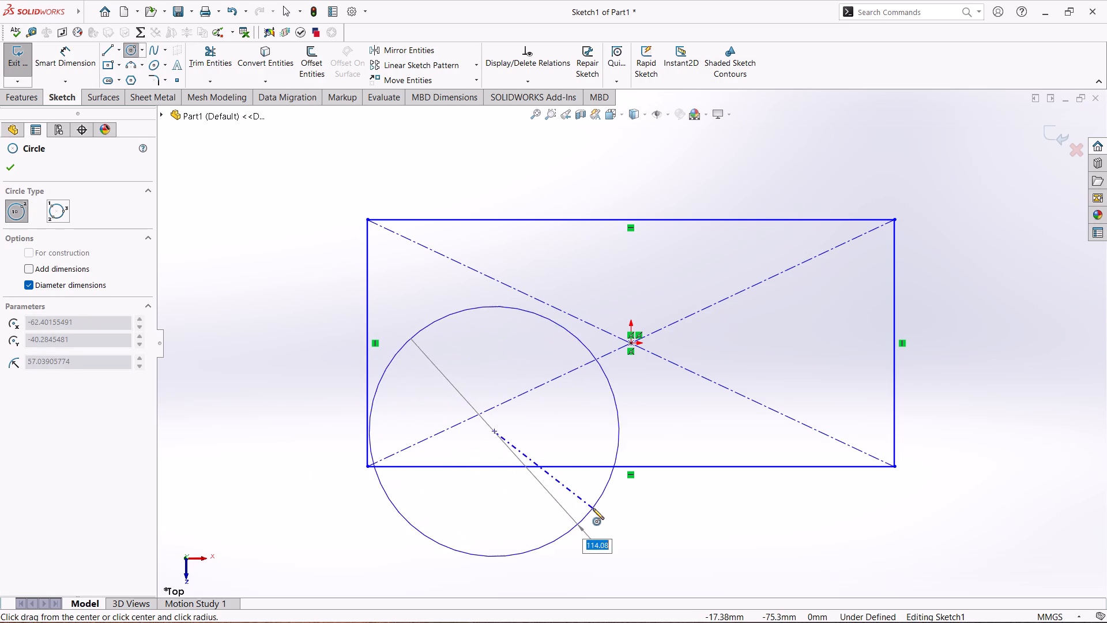
pyautogui.click(553, 508)
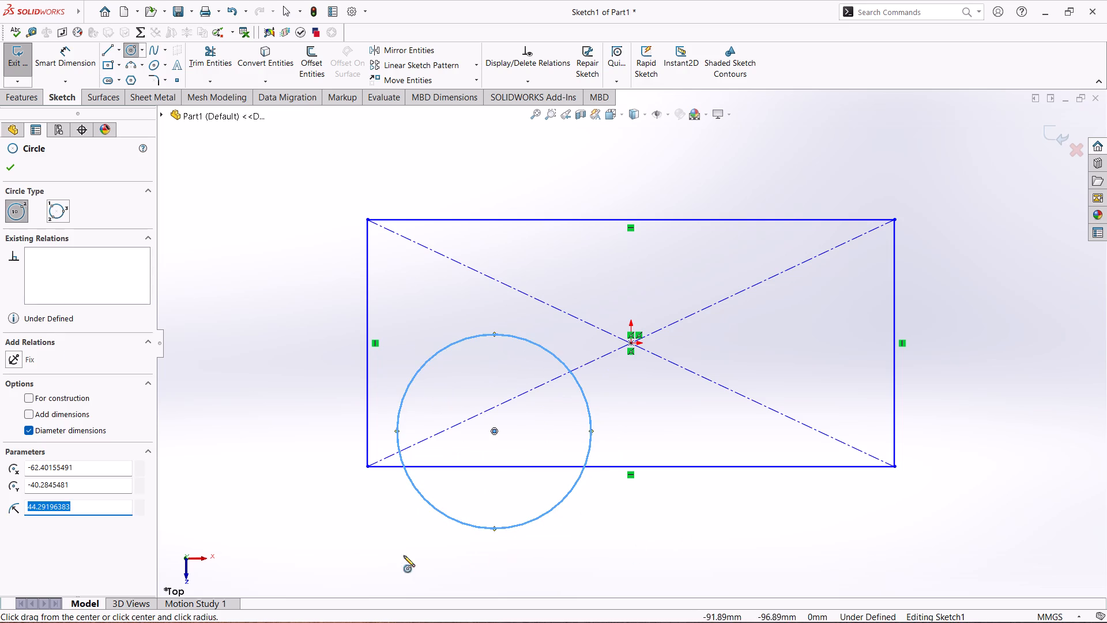
pyautogui.press('Escape')
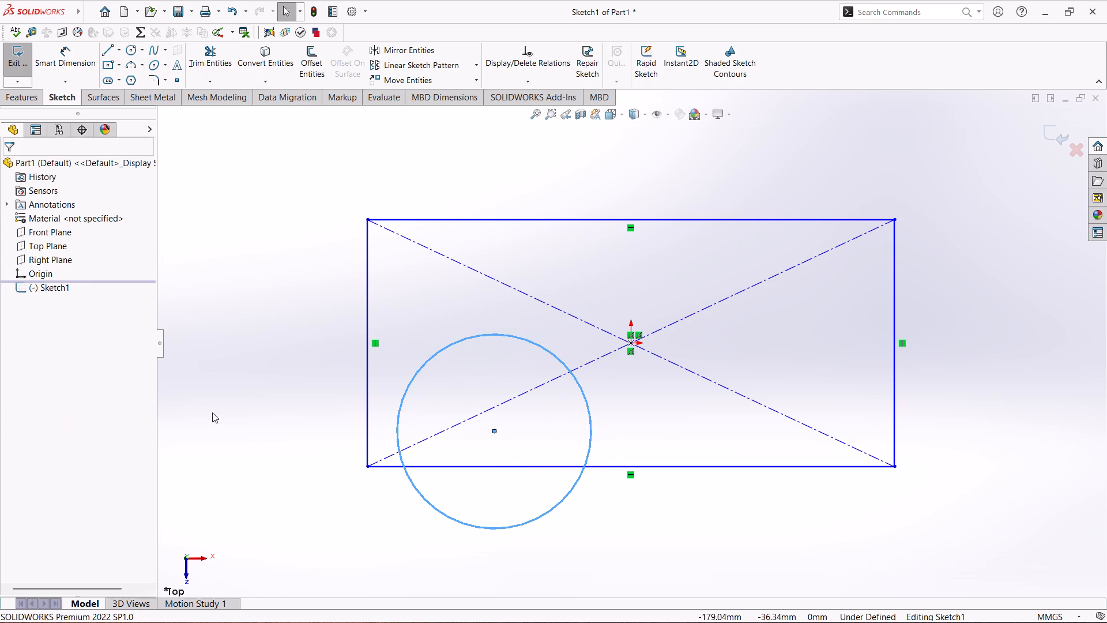
# Dimension the rectangle to 114 mm wide and 130 mm high.
pyautogui.click(71, 57)
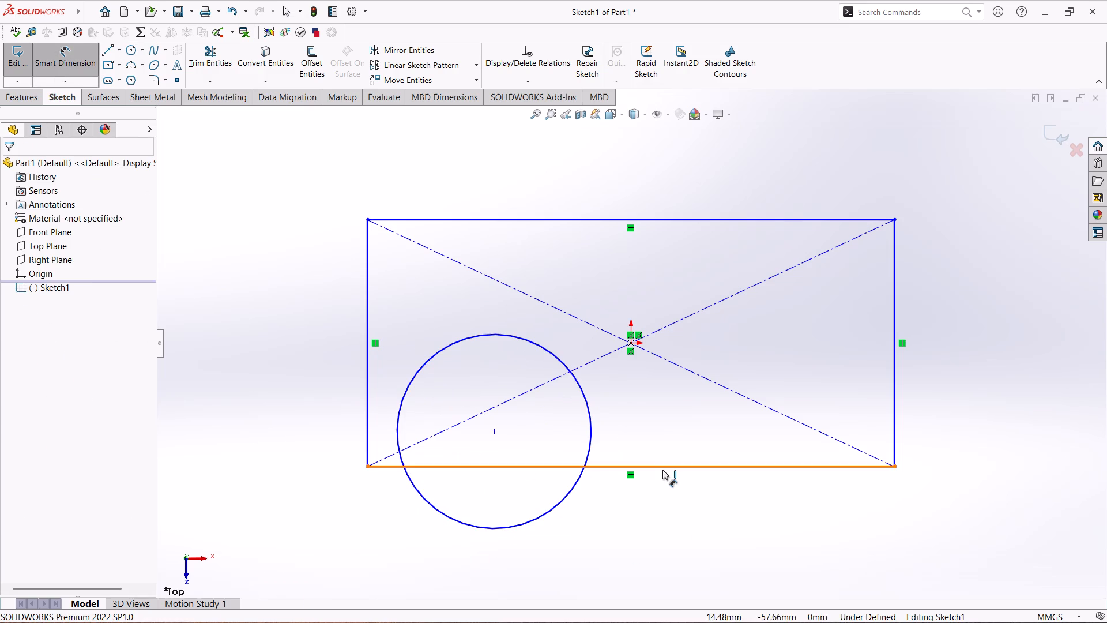
pyautogui.click(662, 470)
pyautogui.click(651, 514)
pyautogui.write('10')
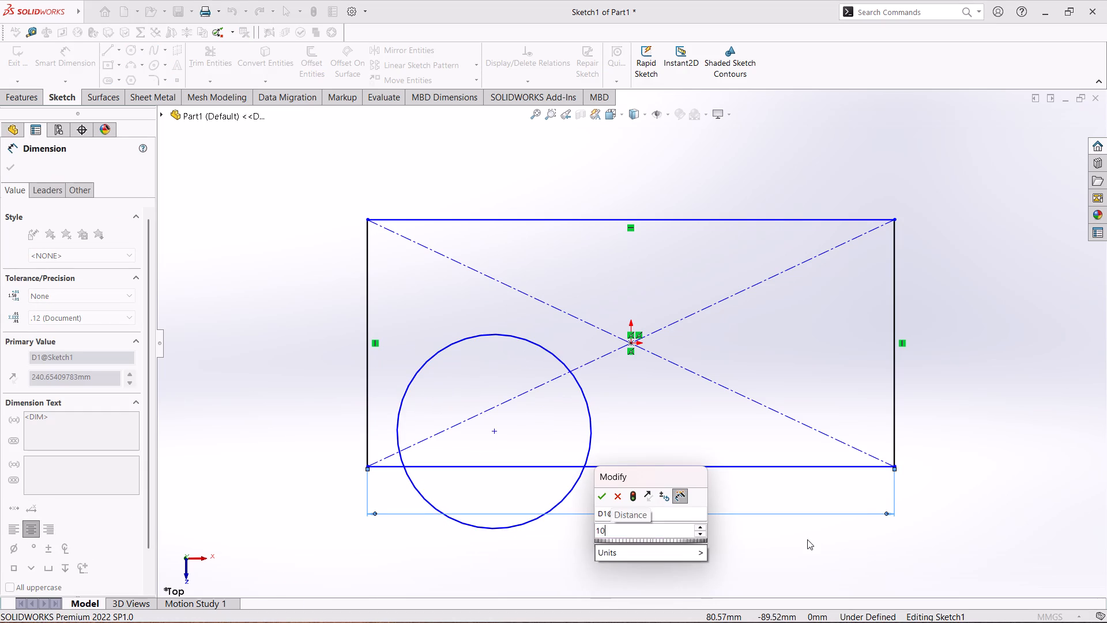
pyautogui.press('BackSpace')
pyautogui.write('14')
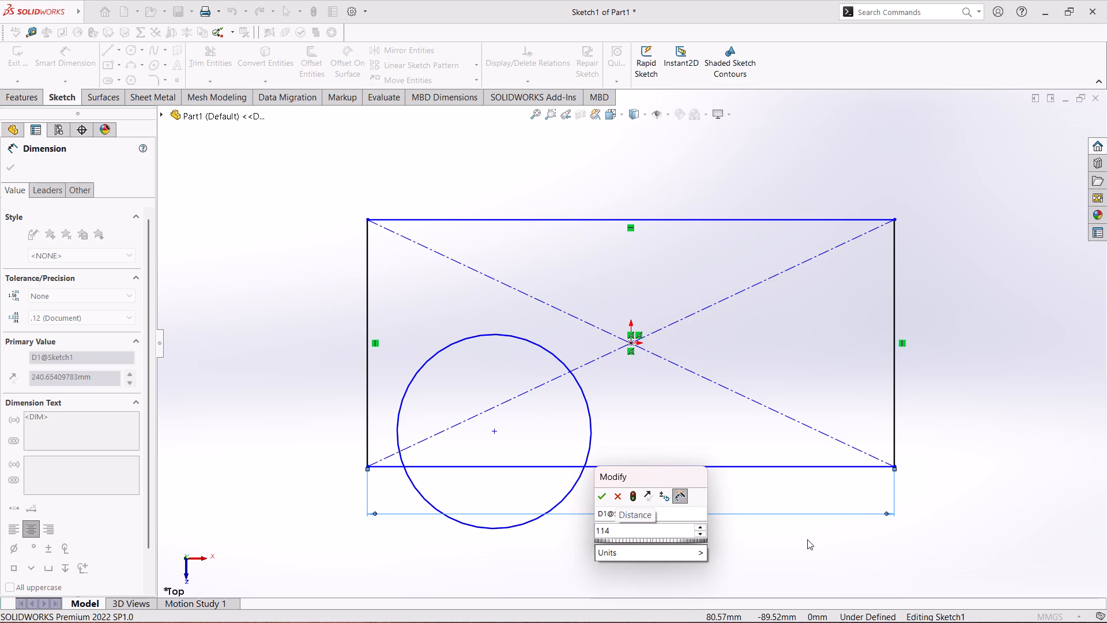
pyautogui.press('Return')
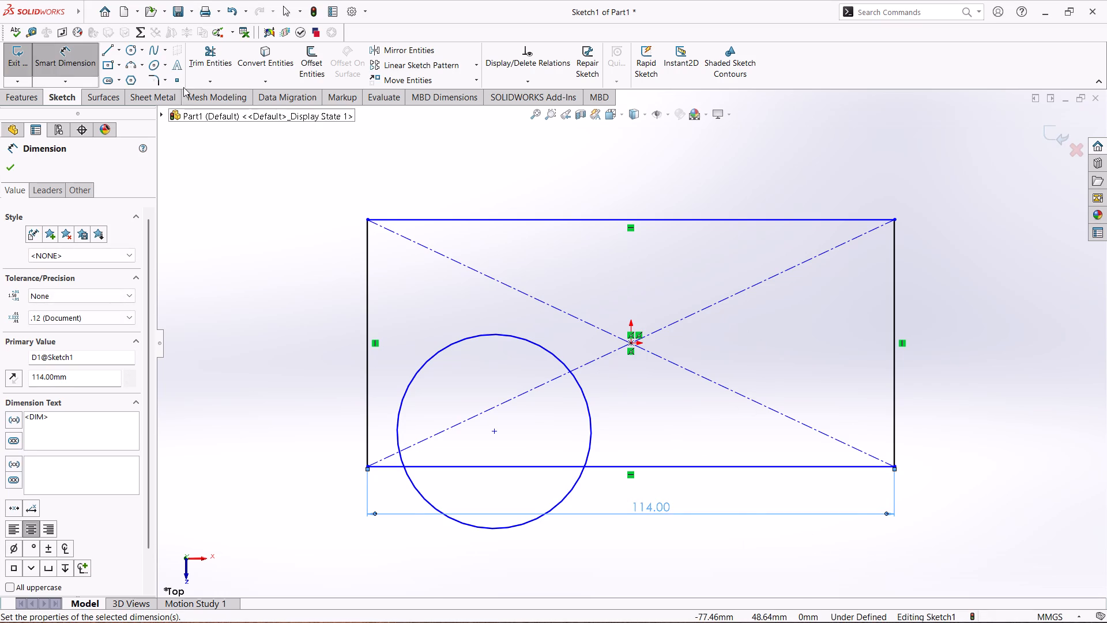
pyautogui.click(892, 377)
pyautogui.click(940, 379)
pyautogui.write('130')
pyautogui.press('Return')
# Dimension the circle's diameter as 60 mm.
pyautogui.scroll(6, 751, 411)
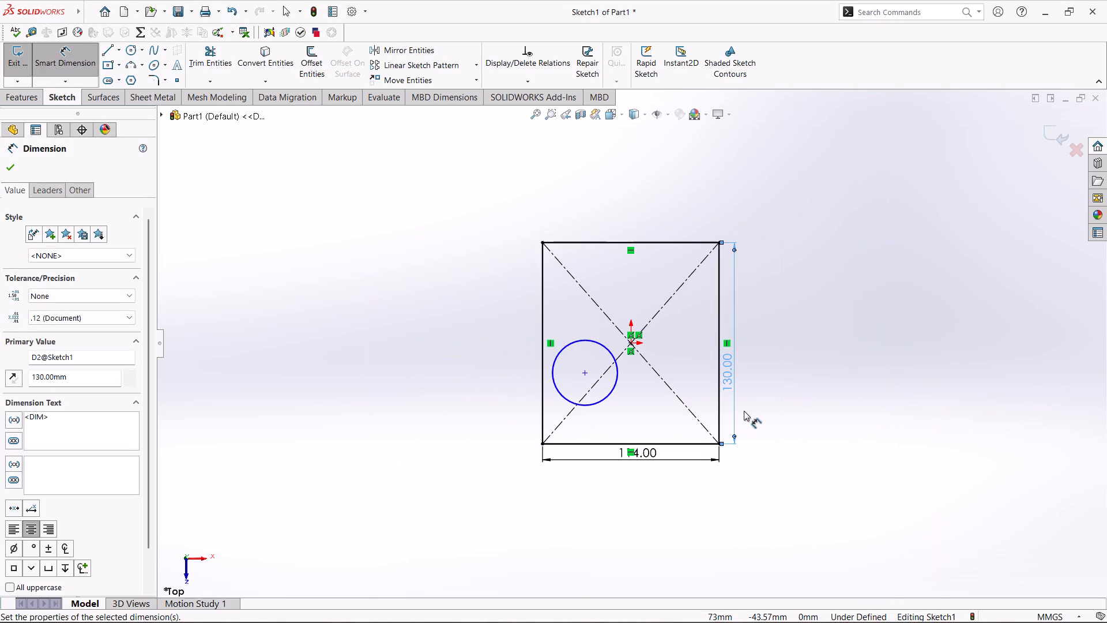
pyautogui.scroll(3, 731, 412)
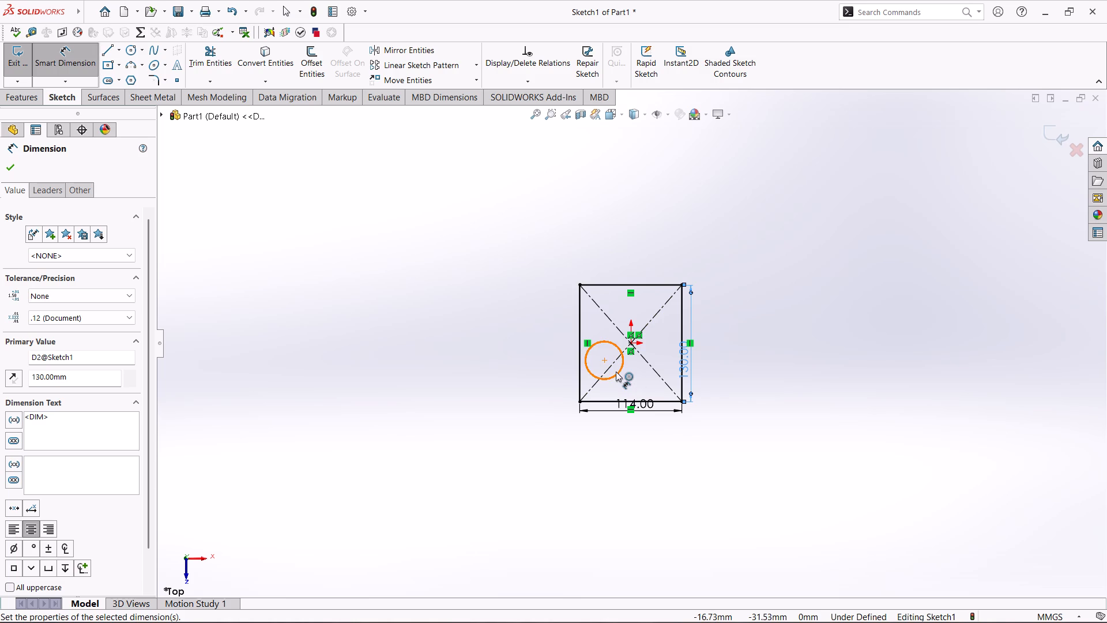
pyautogui.click(586, 367)
pyautogui.click(454, 363)
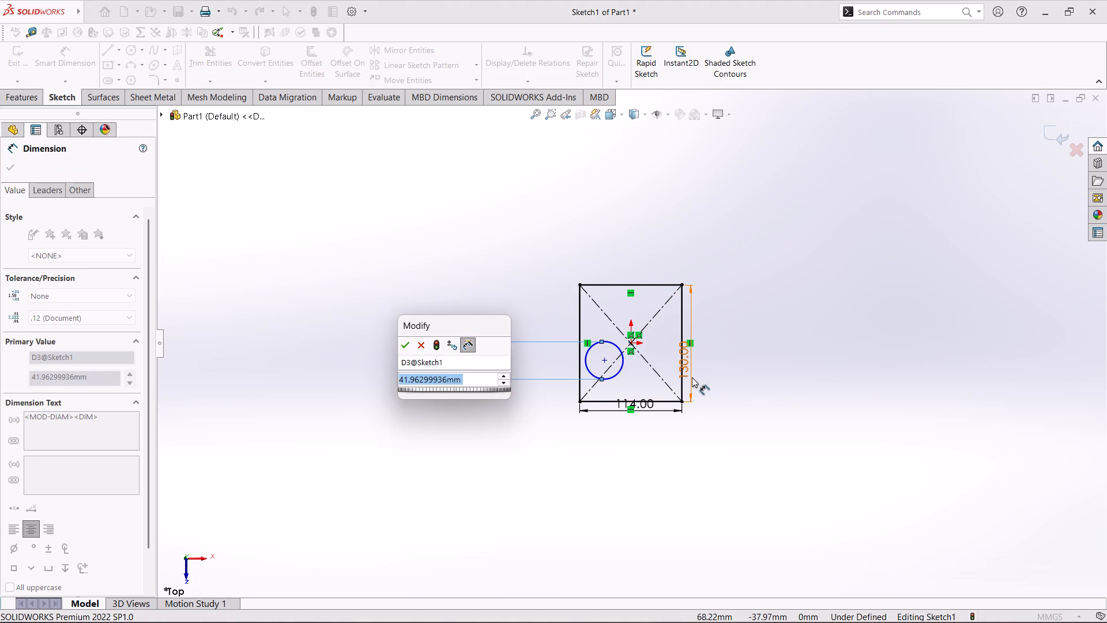
pyautogui.write('60')
pyautogui.press('Return')
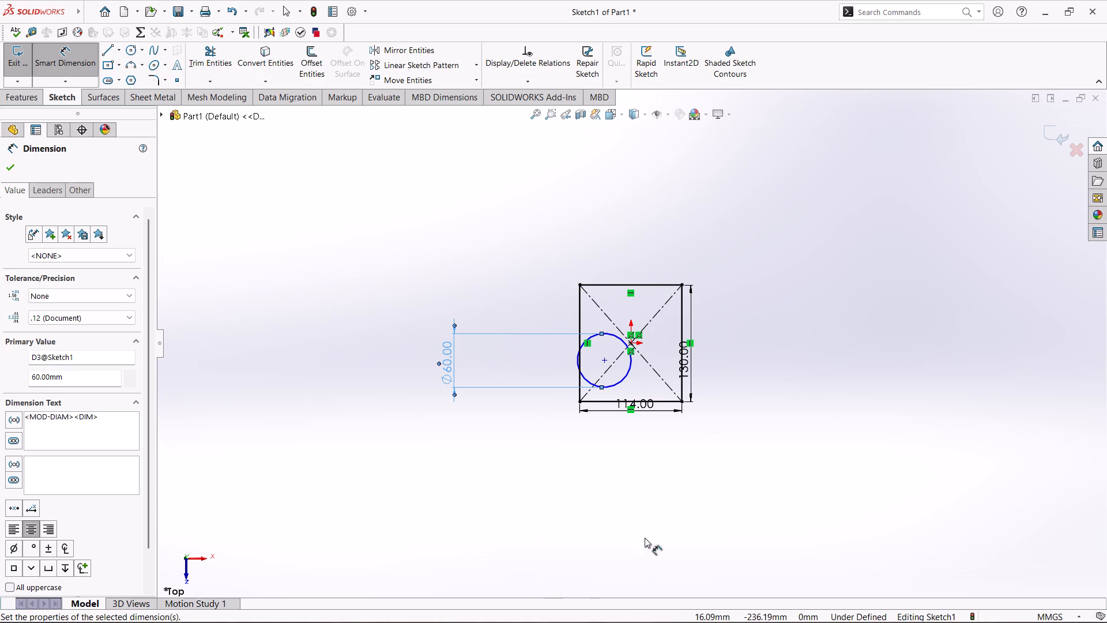
# Dimension the circle's centre 42 mm from the rectangle's left edge.
pyautogui.click(586, 381)
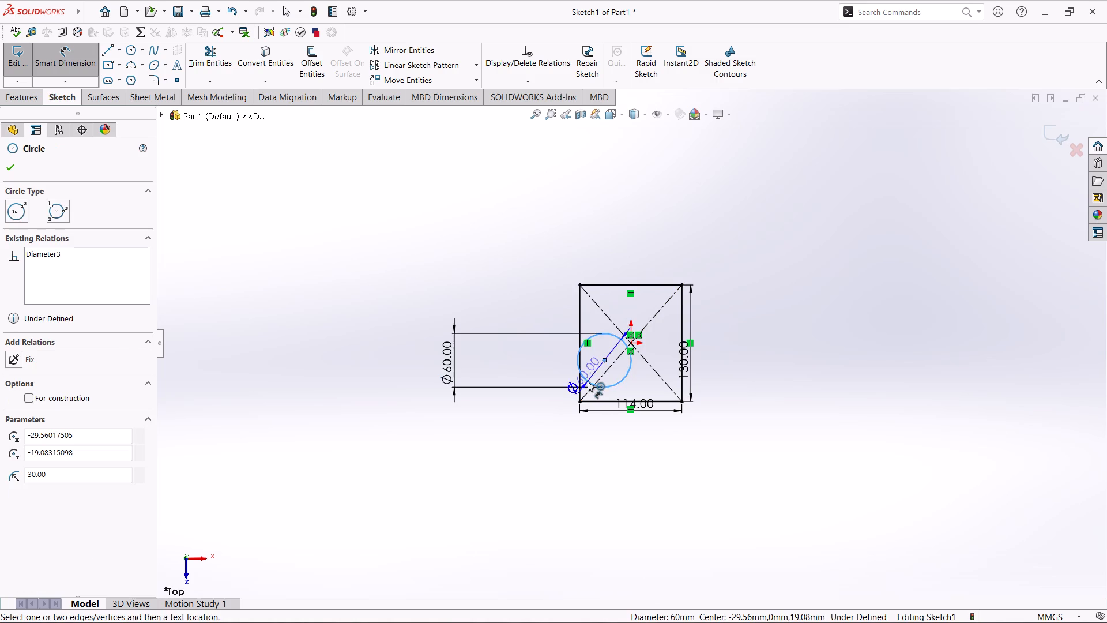
pyautogui.click(578, 387)
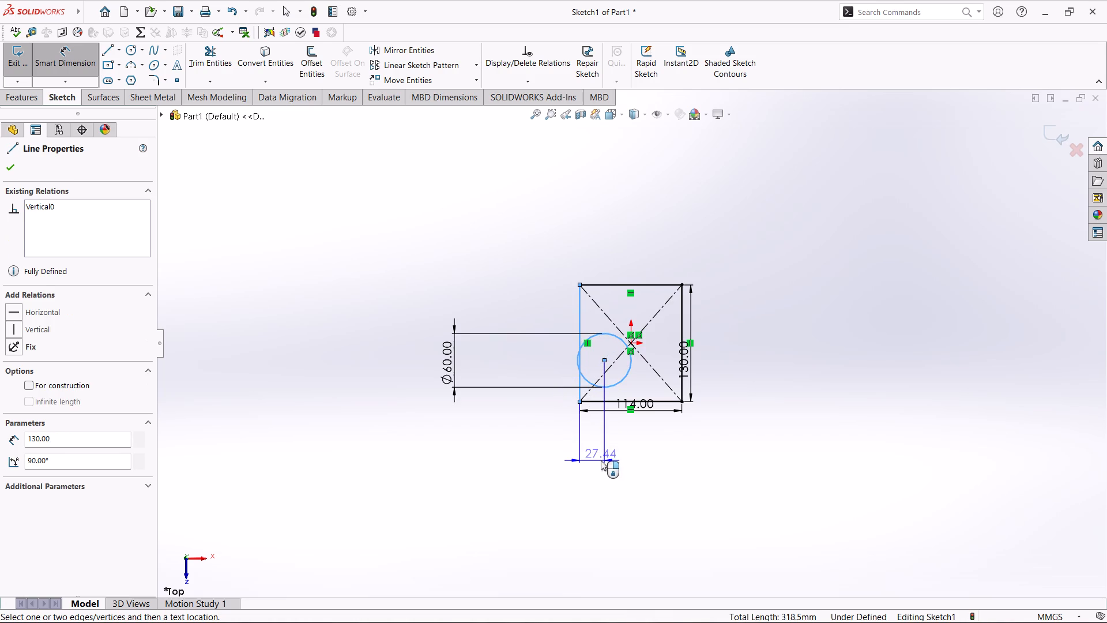
pyautogui.click(601, 460)
pyautogui.write('42')
pyautogui.press('Return')
pyautogui.scroll(-7, 593, 400)
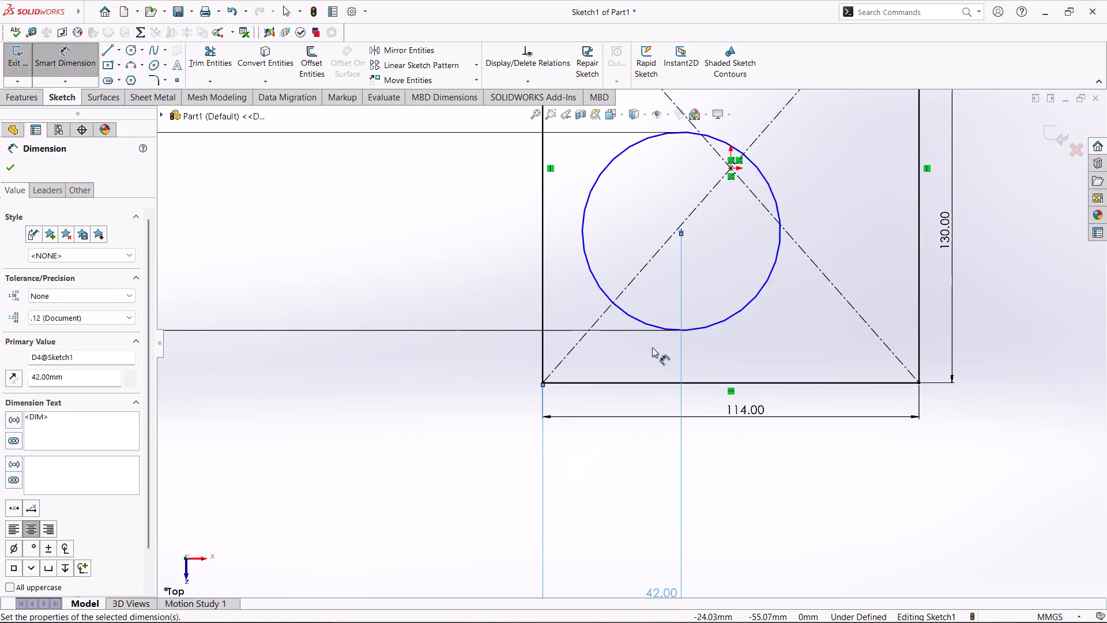
pyautogui.press('Escape')
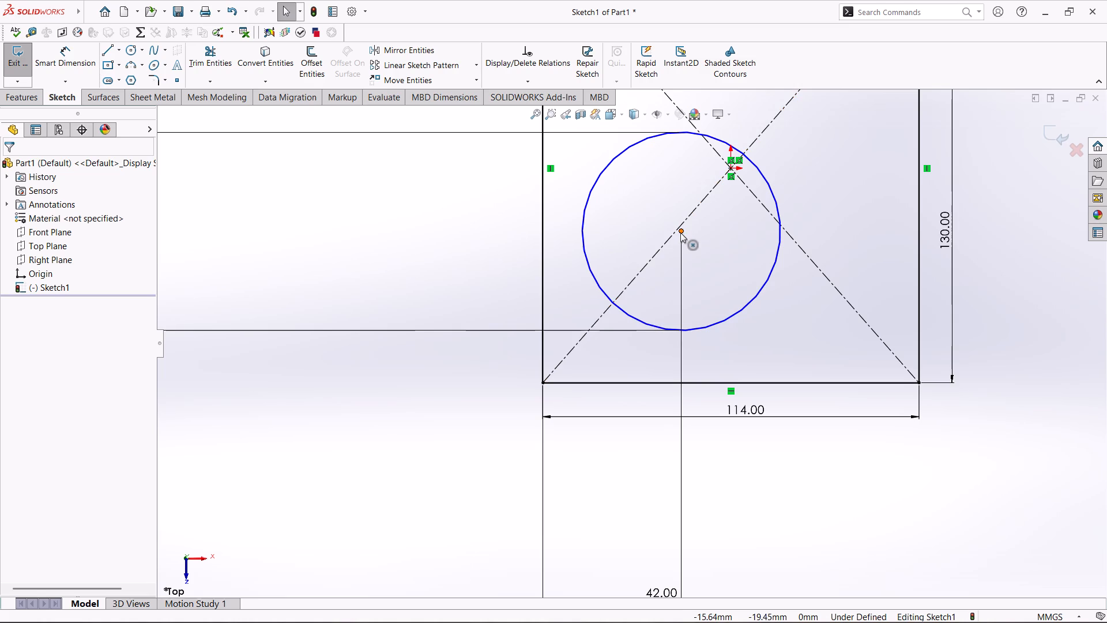
# Move the circle down to the rectangle's lower edge and dimension its centre 10 mm above that edge.
pyautogui.moveTo(681, 231); pyautogui.dragTo(690, 358)
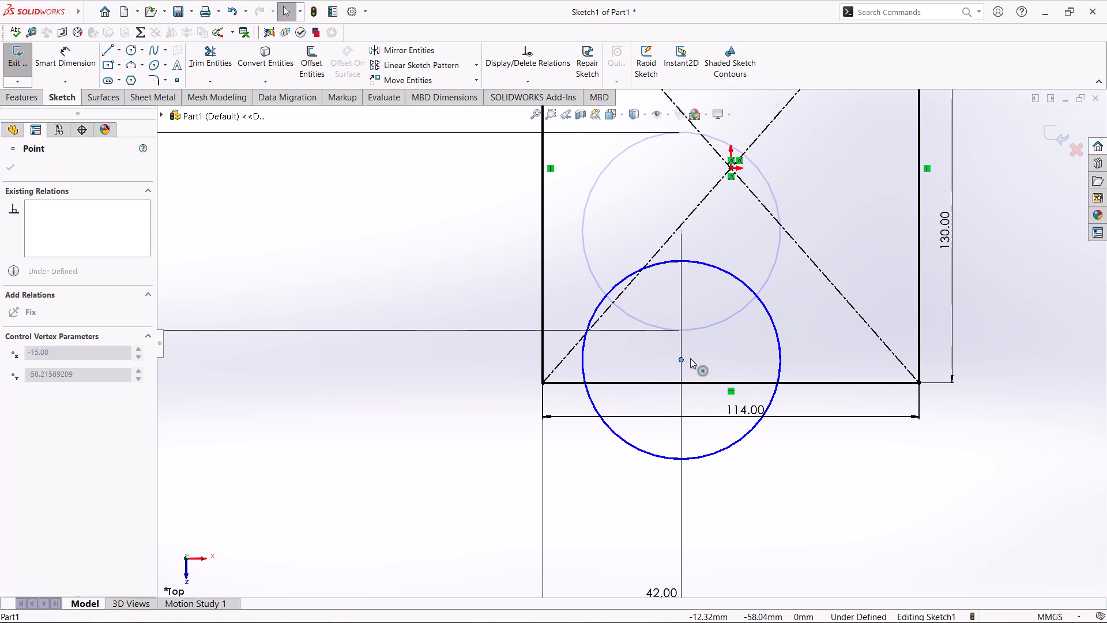
pyautogui.moveTo(690, 358); pyautogui.dragTo(691, 356)
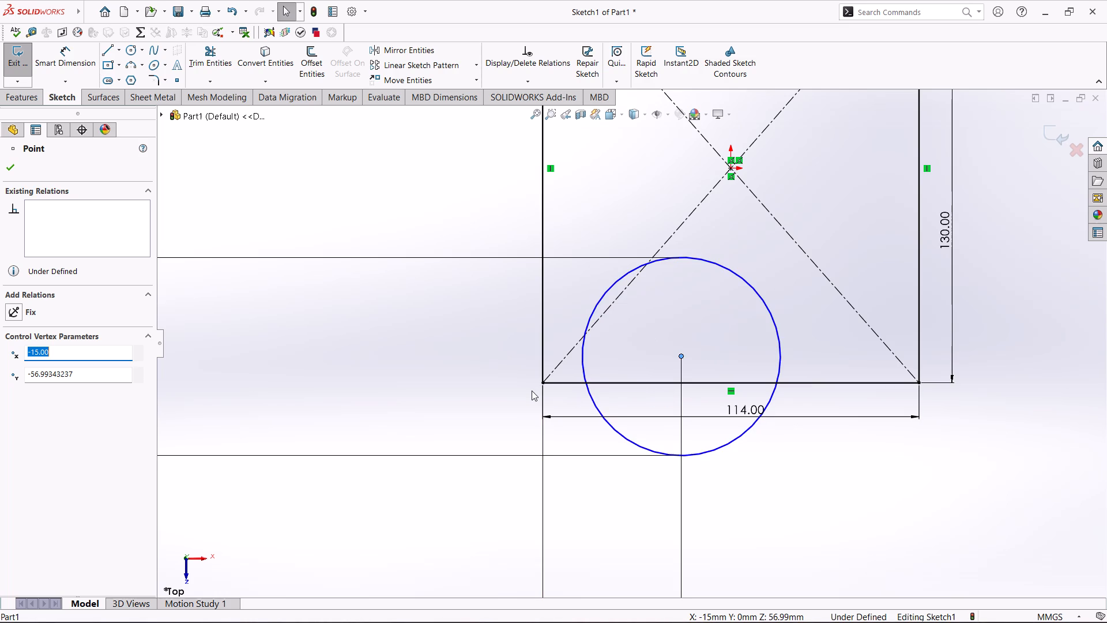
pyautogui.click(69, 55)
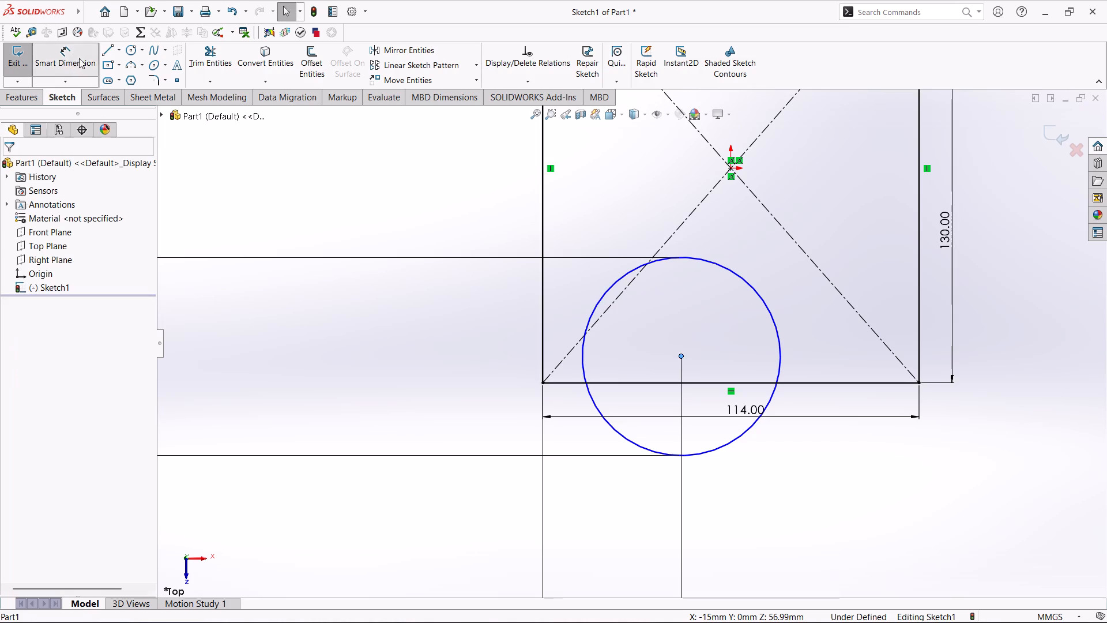
pyautogui.click(682, 356)
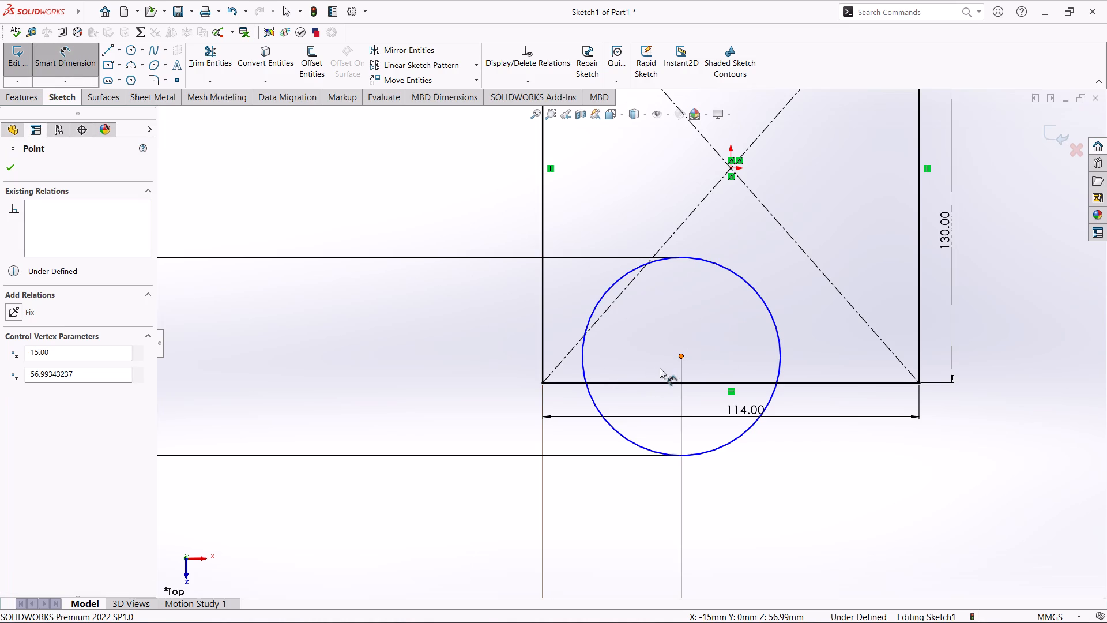
pyautogui.click(655, 382)
pyautogui.click(431, 382)
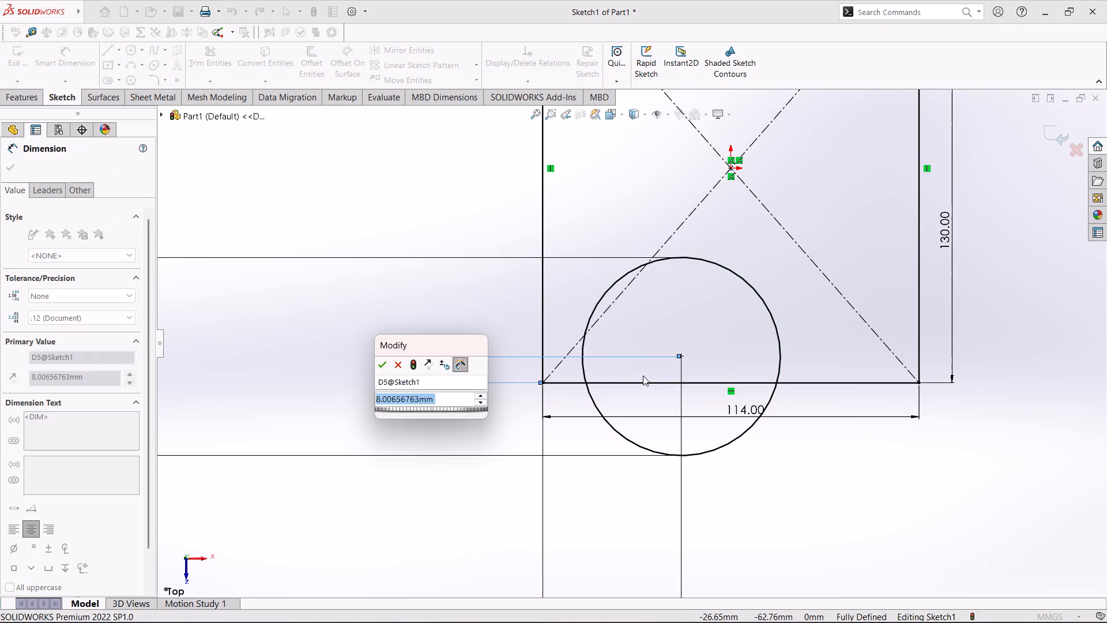
pyautogui.write('10')
pyautogui.press('Return')
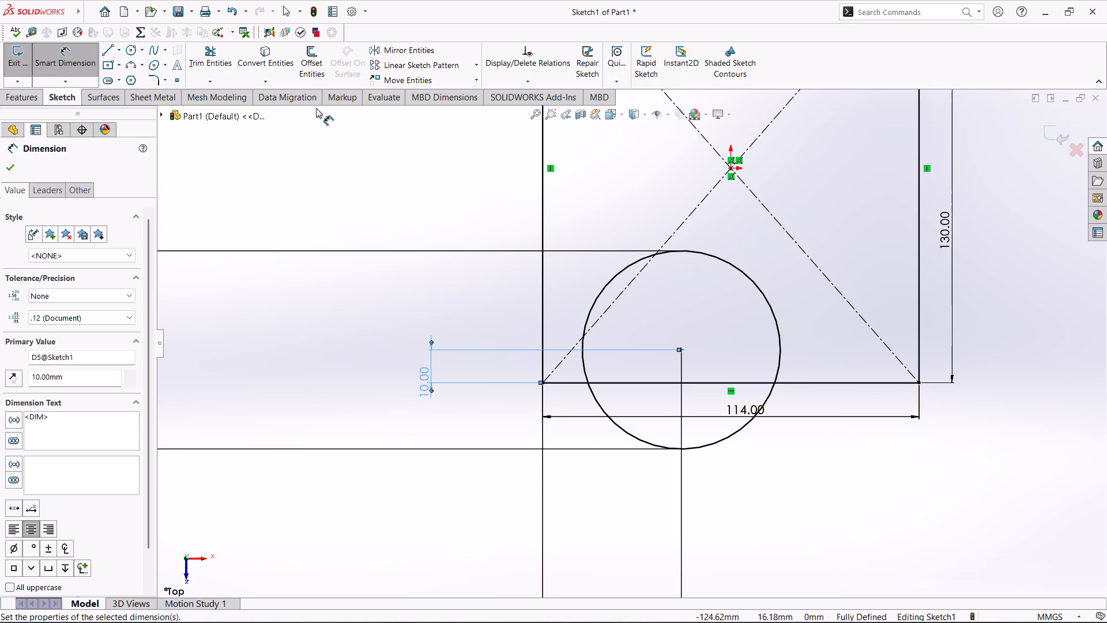
# Trim away the part of the circle inside the rectangle and the rectangle's diagonal construction lines.
pyautogui.click(209, 55)
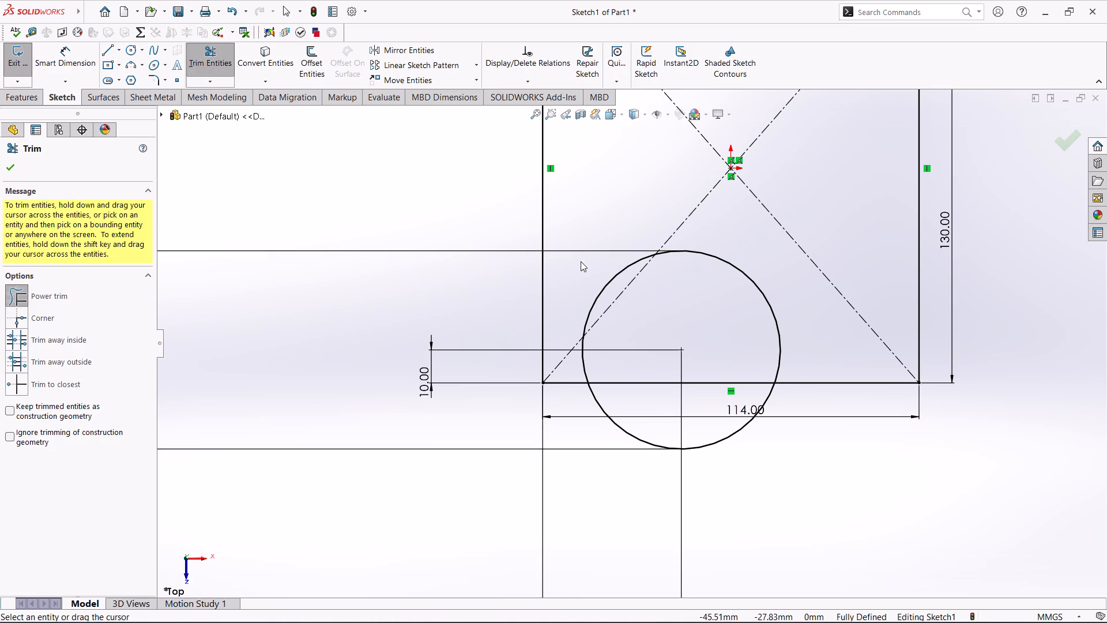
pyautogui.moveTo(582, 262); pyautogui.dragTo(654, 308)
pyautogui.moveTo(777, 252); pyautogui.dragTo(716, 301)
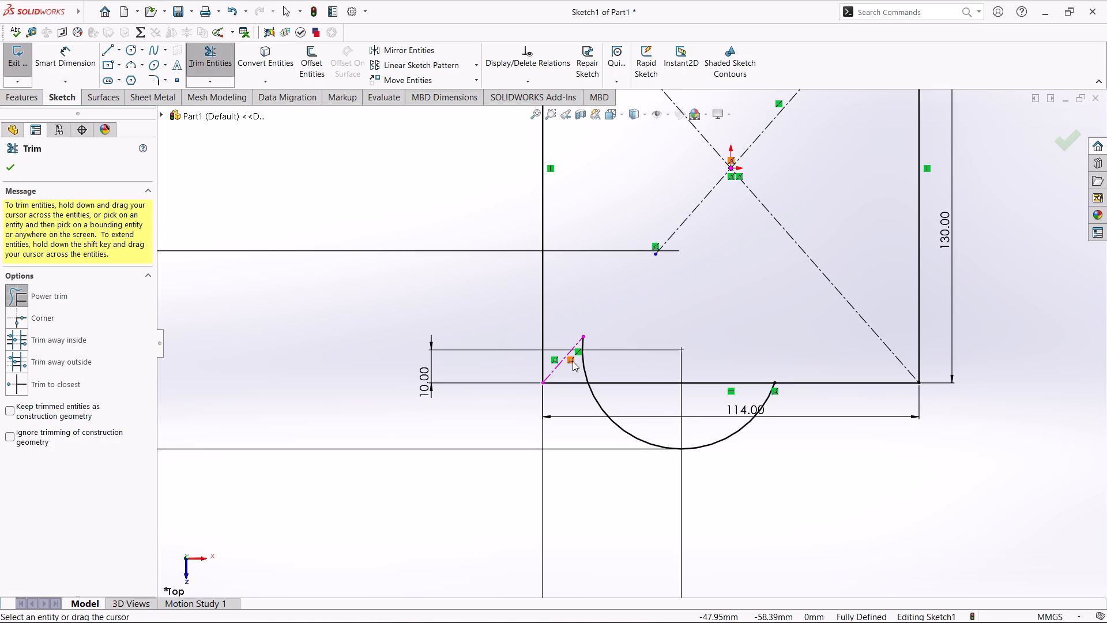
pyautogui.moveTo(569, 361); pyautogui.dragTo(593, 360)
pyautogui.moveTo(562, 358); pyautogui.dragTo(603, 359)
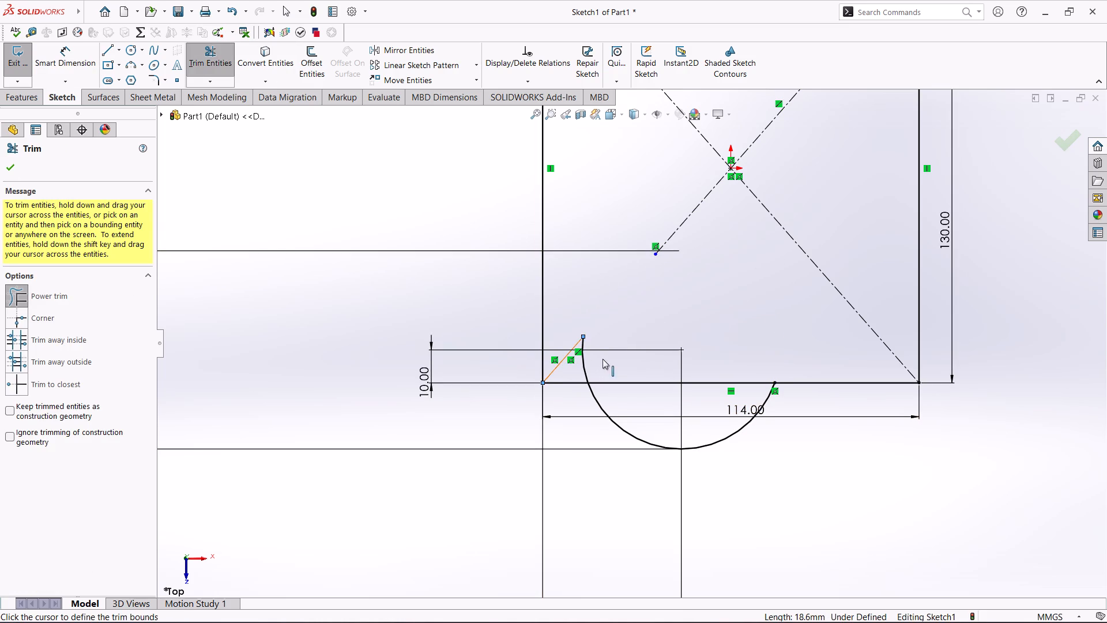
pyautogui.scroll(3, 737, 291)
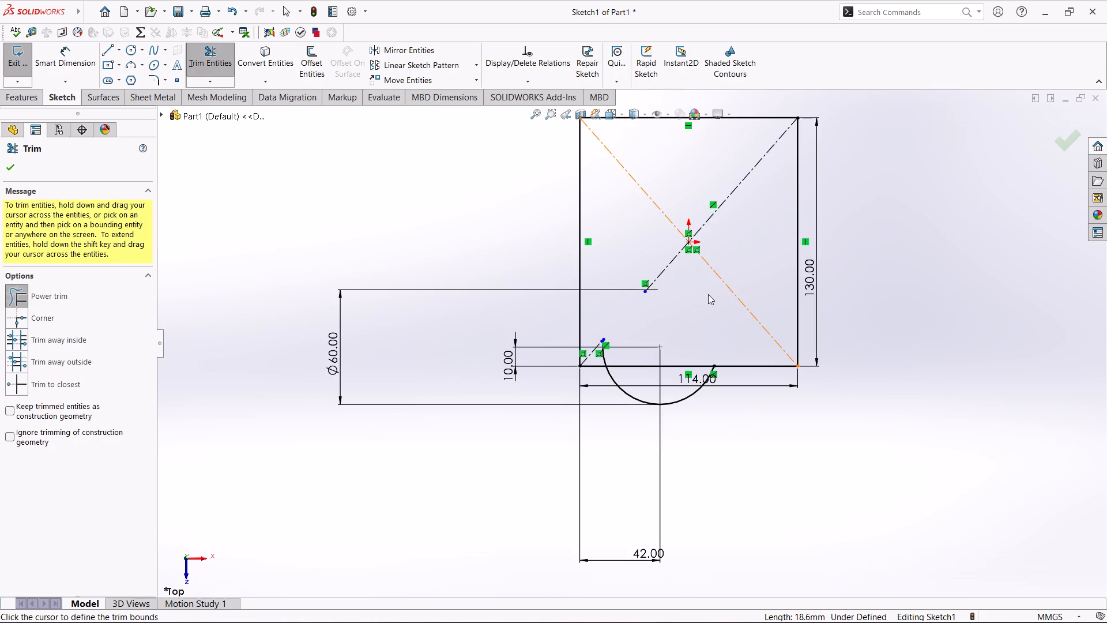
pyautogui.moveTo(687, 174); pyautogui.dragTo(592, 252)
pyautogui.moveTo(715, 171); pyautogui.dragTo(755, 221)
pyautogui.moveTo(750, 294); pyautogui.dragTo(720, 339)
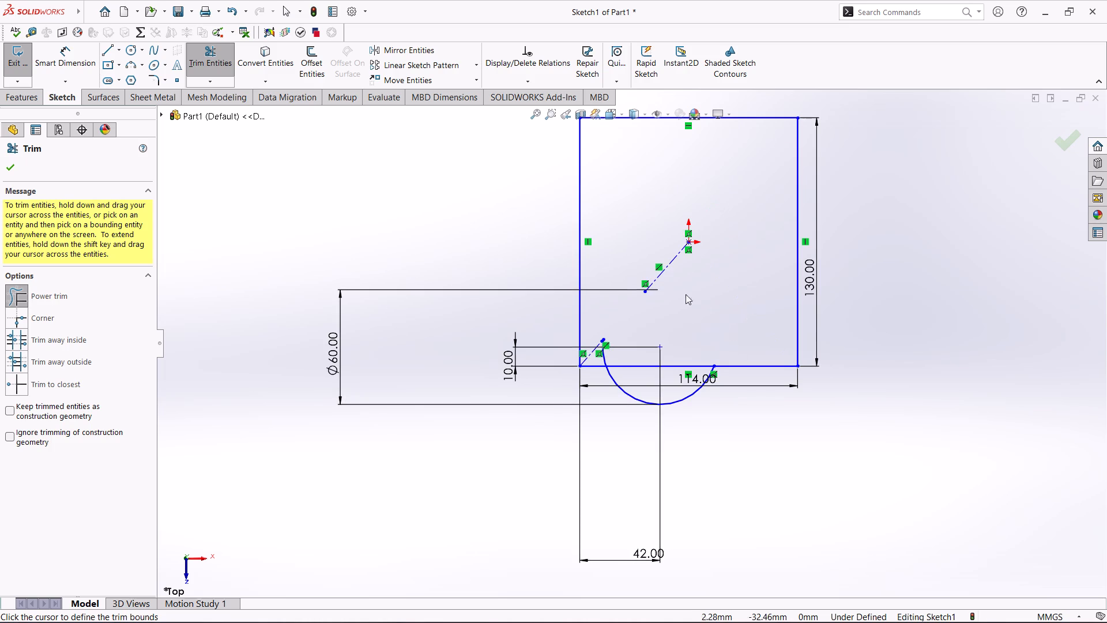
pyautogui.moveTo(679, 281); pyautogui.dragTo(654, 260)
pyautogui.moveTo(588, 338); pyautogui.dragTo(597, 361)
pyautogui.moveTo(594, 354); pyautogui.dragTo(618, 350)
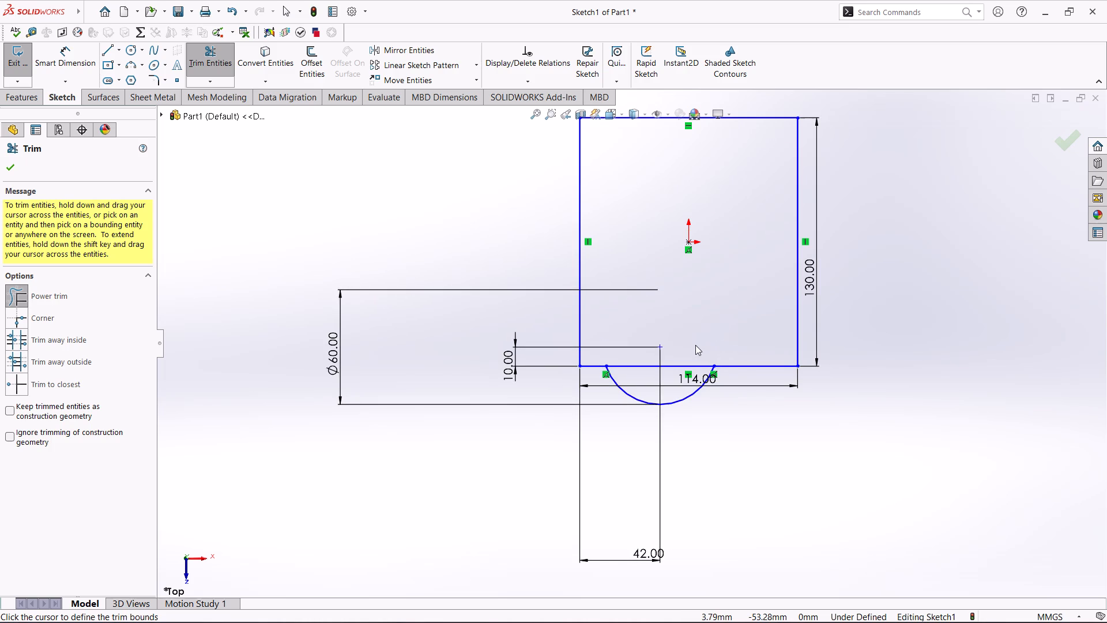
# Trim the rectangle's lower edge between the arc's two ends to leave one closed outline.
pyautogui.moveTo(695, 345); pyautogui.dragTo(684, 373)
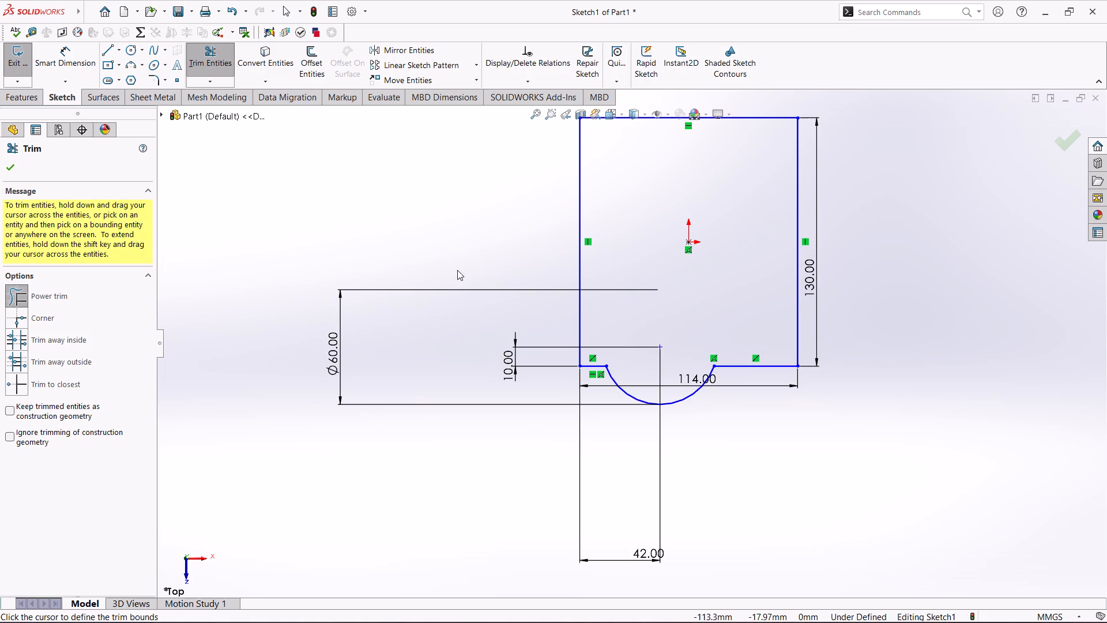
pyautogui.click(11, 170)
# Extrude the trimmed outline as a Blind boss with a depth of 7 mm.
pyautogui.click(9, 99)
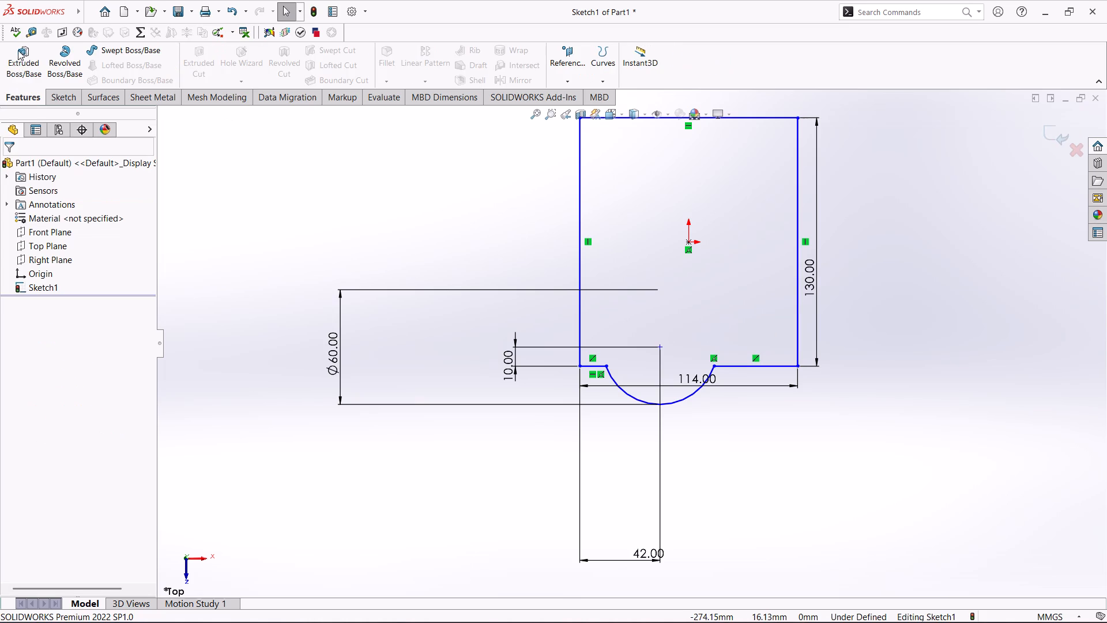
pyautogui.click(18, 50)
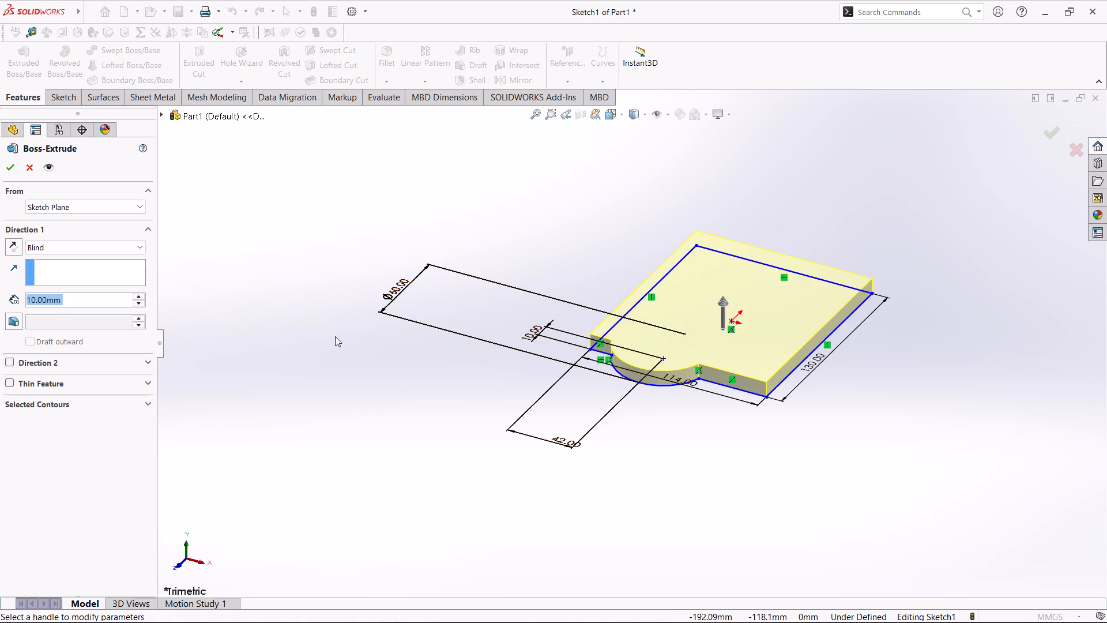
pyautogui.click(81, 243)
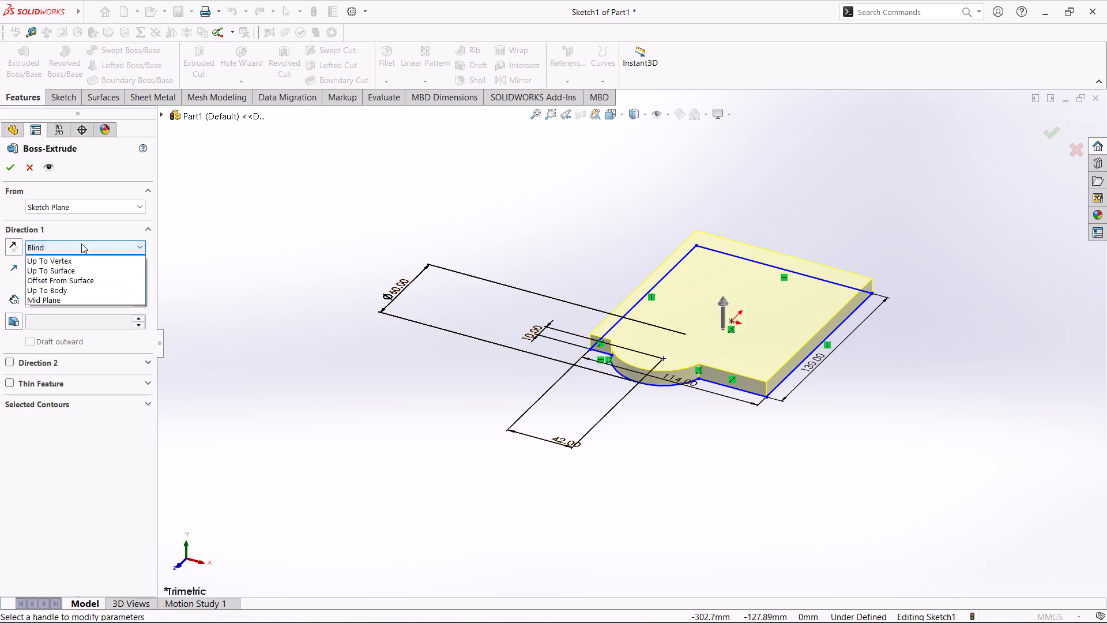
pyautogui.click(112, 264)
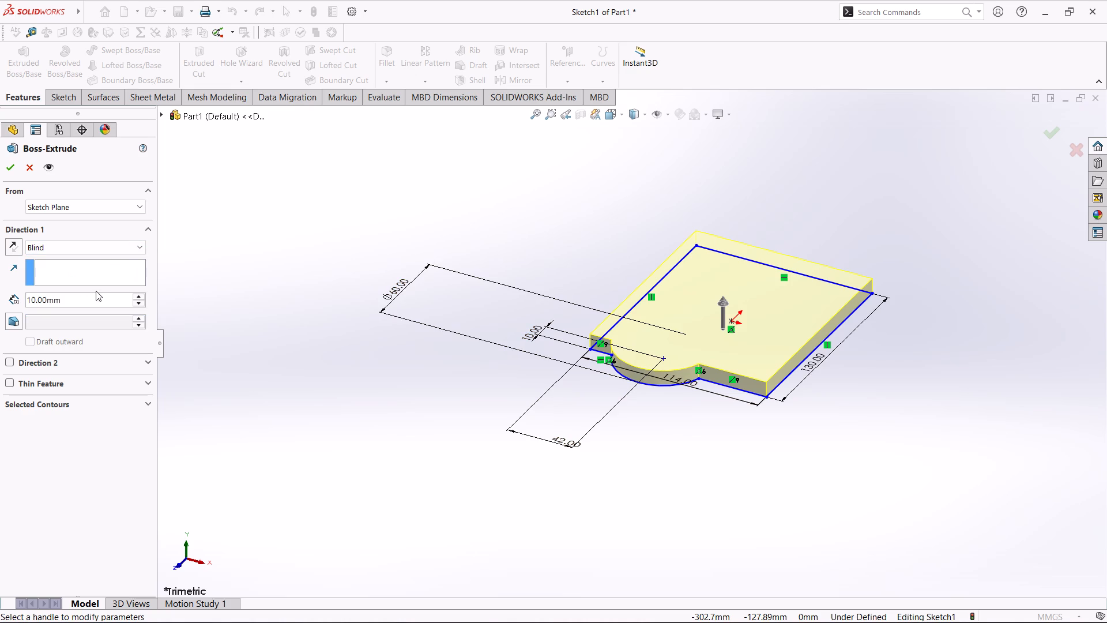
pyautogui.click(82, 302)
pyautogui.moveTo(85, 303); pyautogui.dragTo(2, 310)
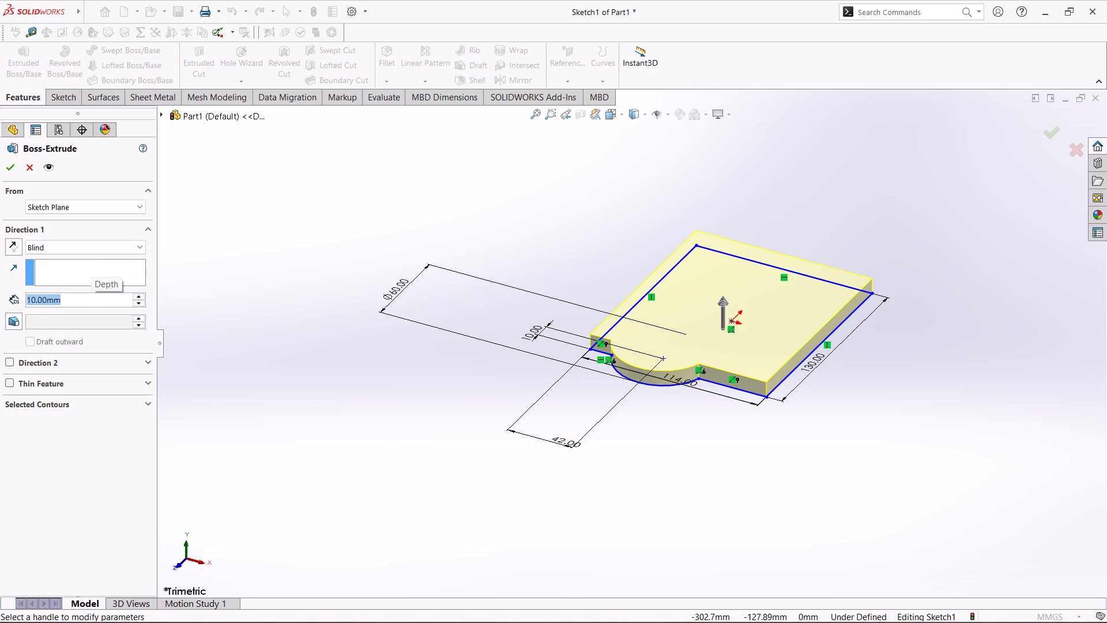
pyautogui.moveTo(2, 310); pyautogui.dragTo(0, 314)
pyautogui.press('7')
pyautogui.press('Return')
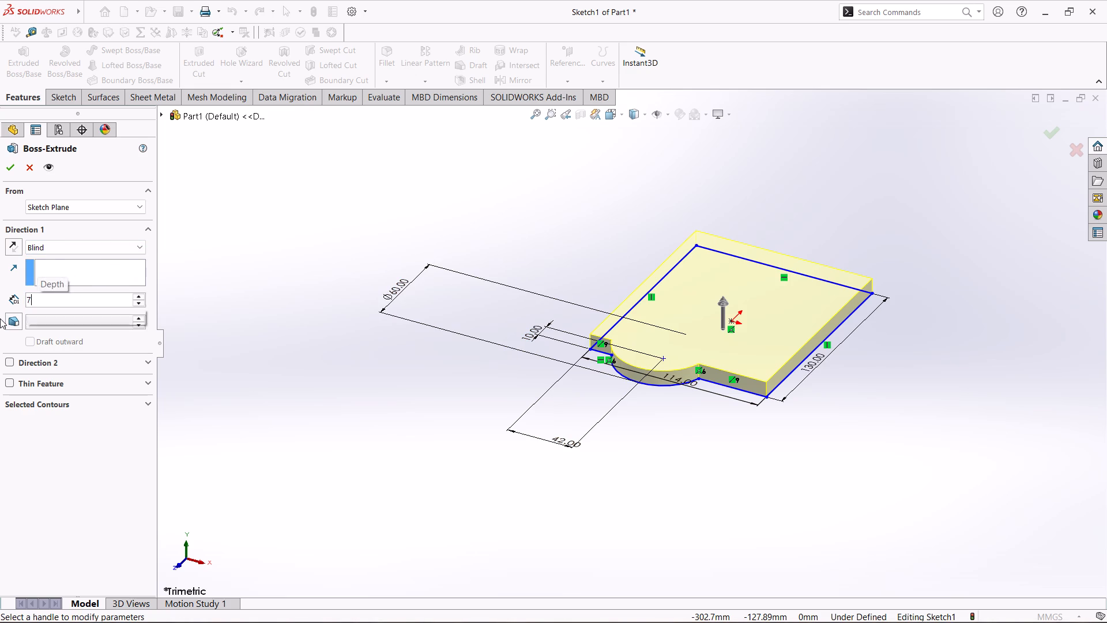
pyautogui.click(15, 171)
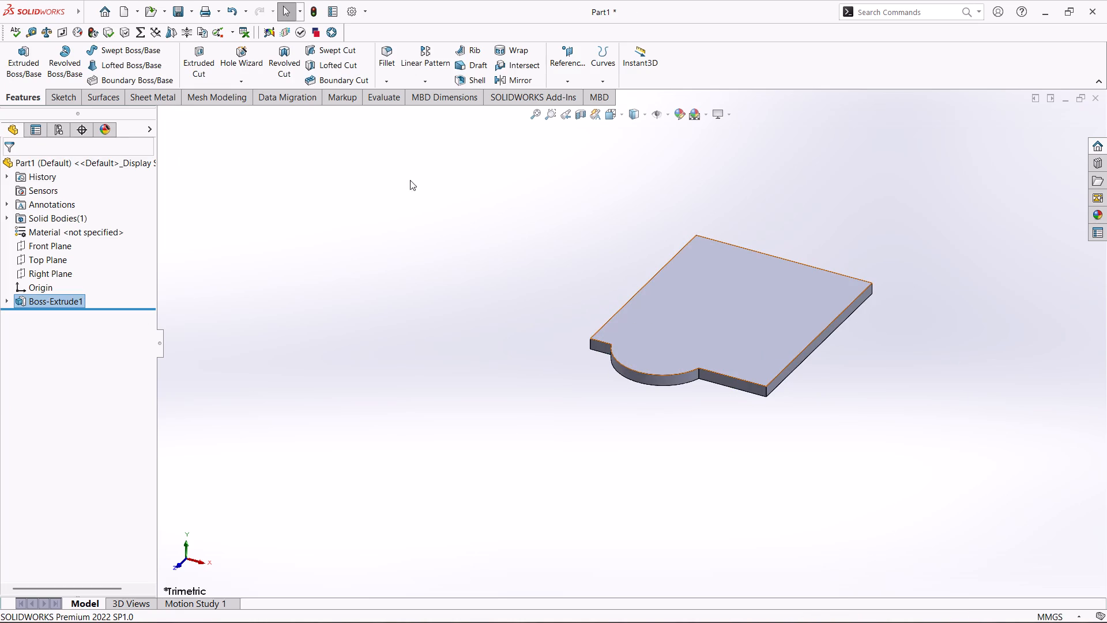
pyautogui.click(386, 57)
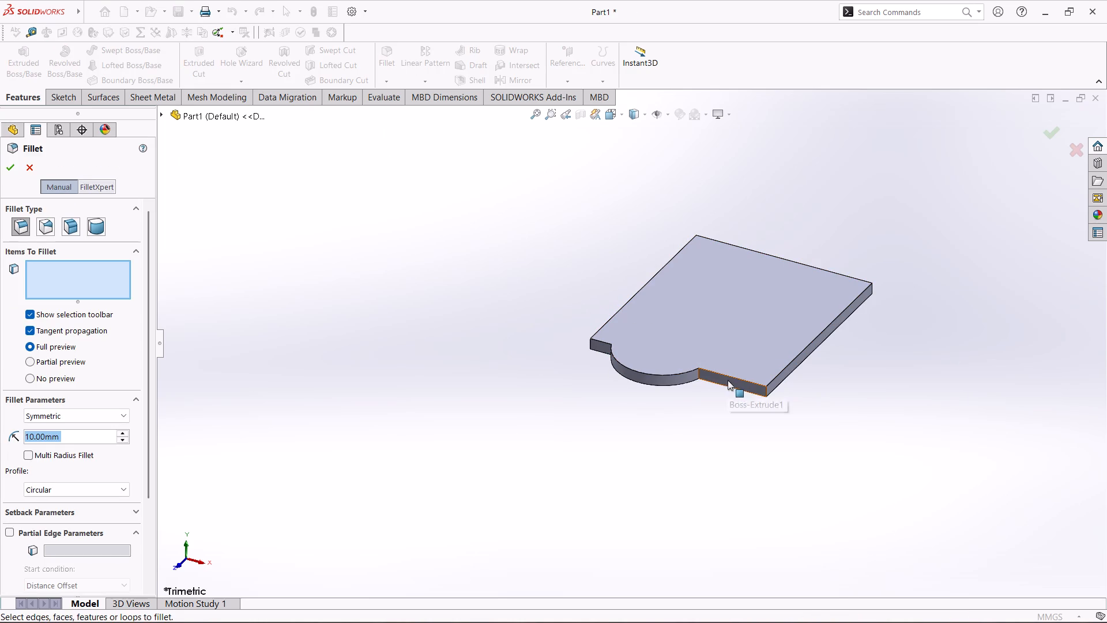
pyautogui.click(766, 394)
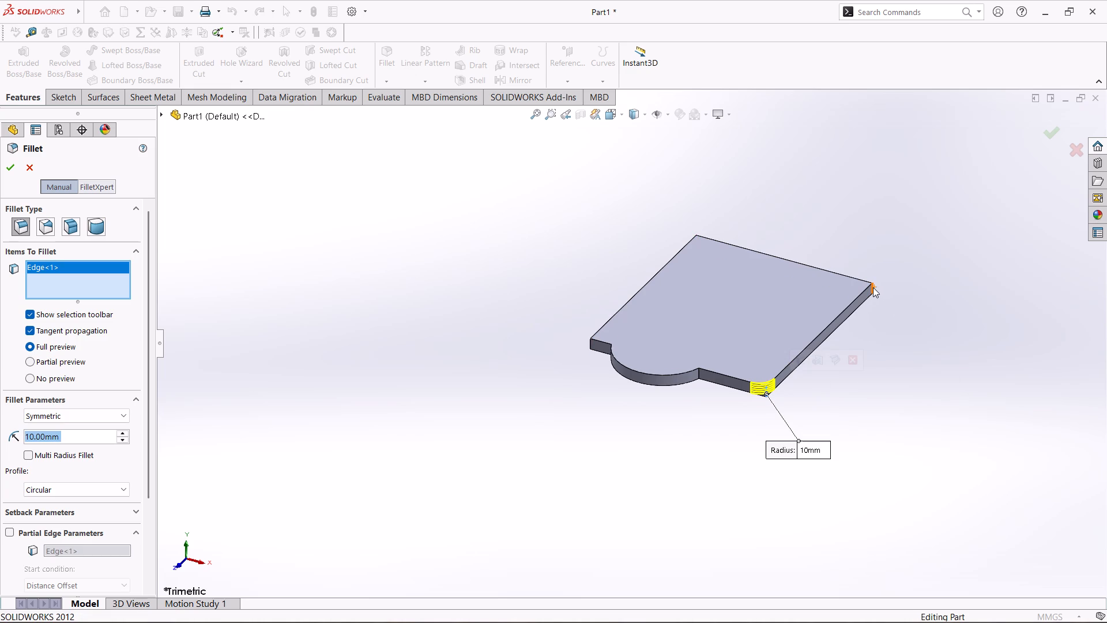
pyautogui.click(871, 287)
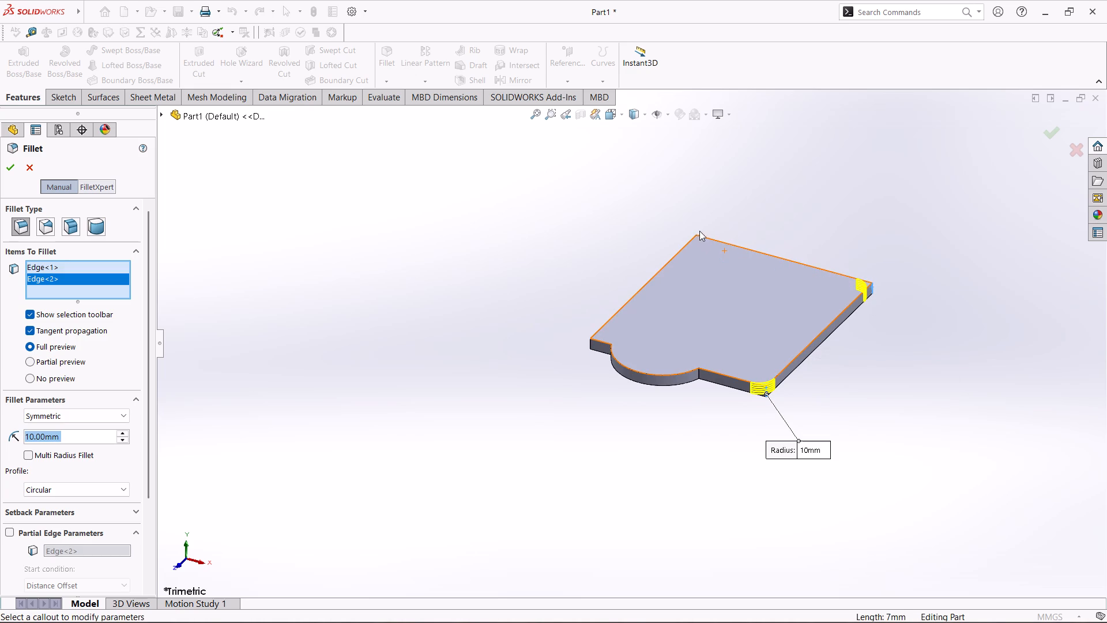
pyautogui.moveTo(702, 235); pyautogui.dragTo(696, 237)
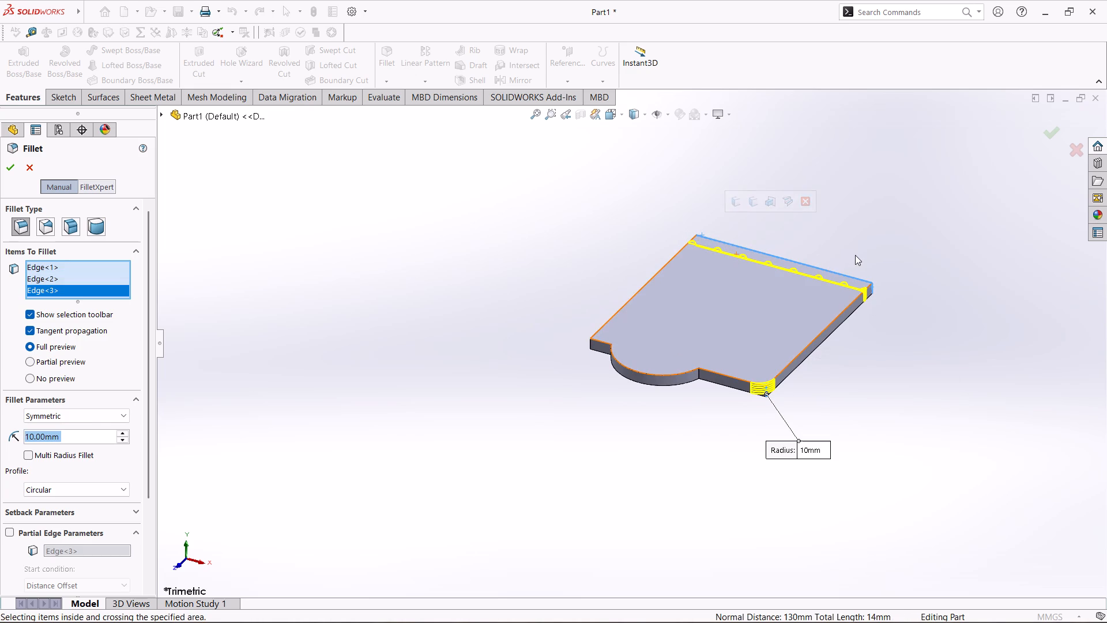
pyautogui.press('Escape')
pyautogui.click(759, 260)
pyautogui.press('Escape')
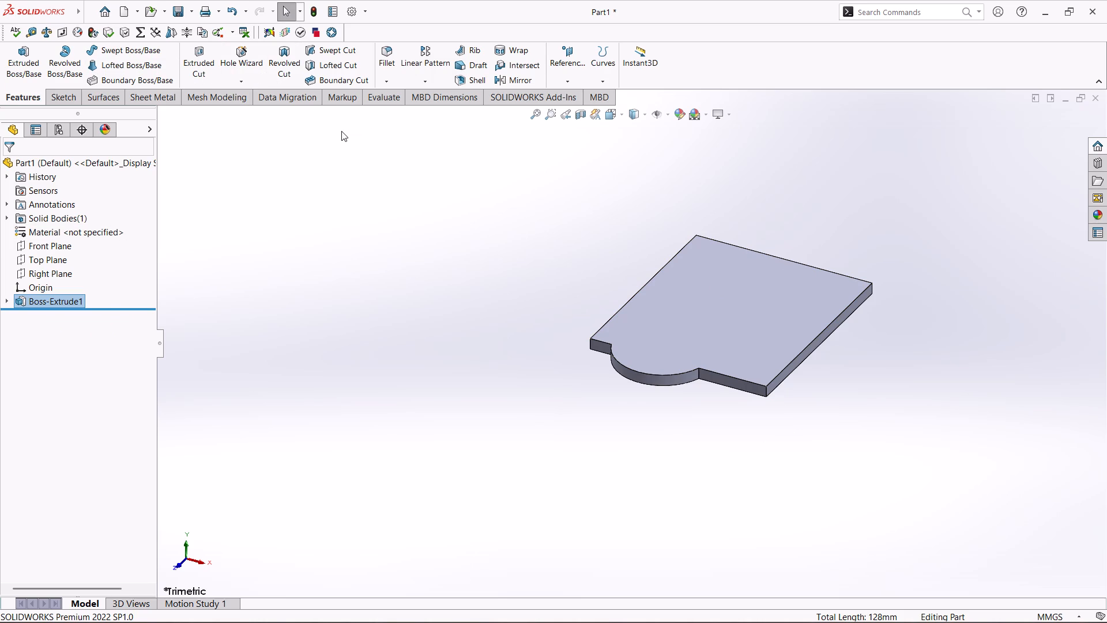
# Start a symmetric Fillet and select the plate's four vertical outer corner edges.
pyautogui.click(386, 63)
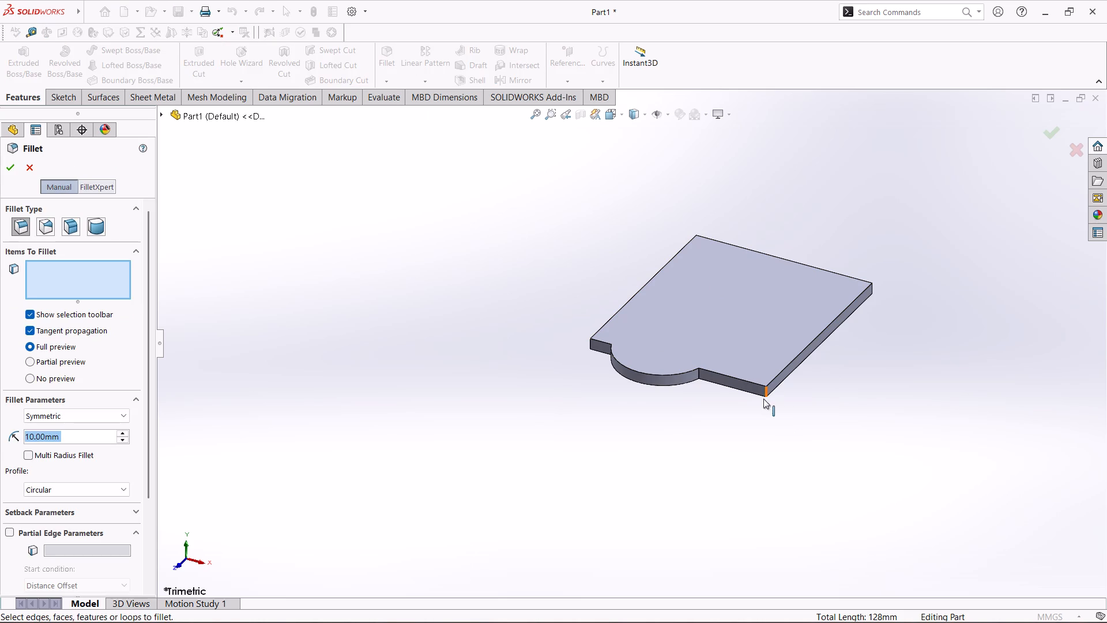
pyautogui.click(768, 396)
pyautogui.moveTo(894, 353); pyautogui.dragTo(837, 382, button='middle')
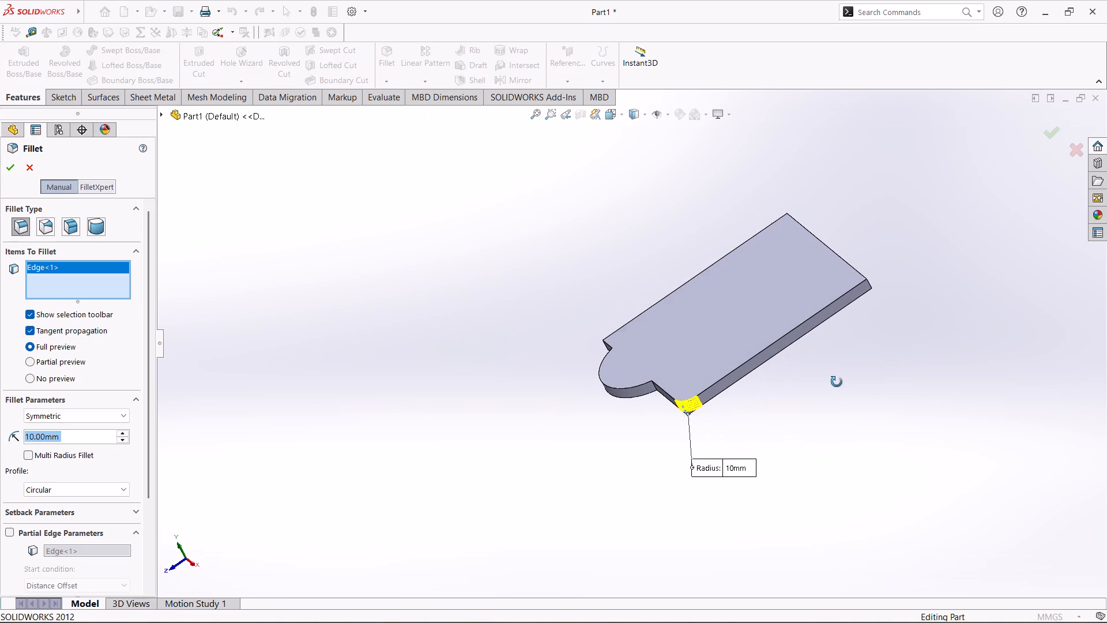
pyautogui.moveTo(837, 382); pyautogui.dragTo(835, 382, button='middle')
pyautogui.click(869, 281)
pyautogui.moveTo(893, 320); pyautogui.dragTo(874, 350, button='middle')
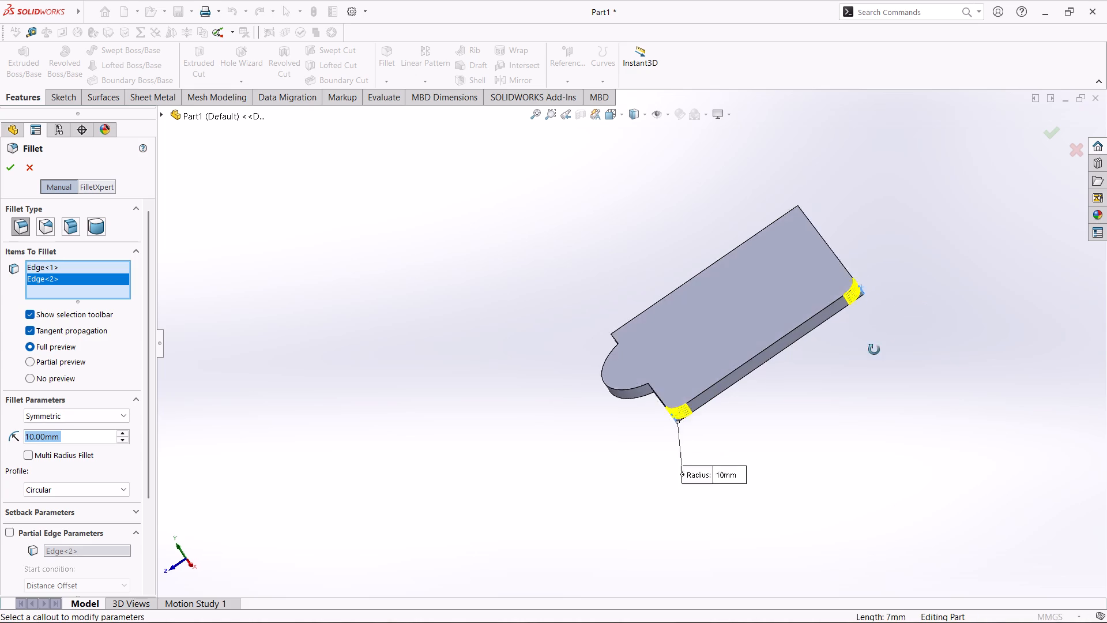
pyautogui.moveTo(874, 350); pyautogui.dragTo(780, 449, button='middle')
pyautogui.click(782, 227)
pyautogui.scroll(1, 842, 227)
pyautogui.moveTo(842, 242); pyautogui.dragTo(831, 274, button='middle')
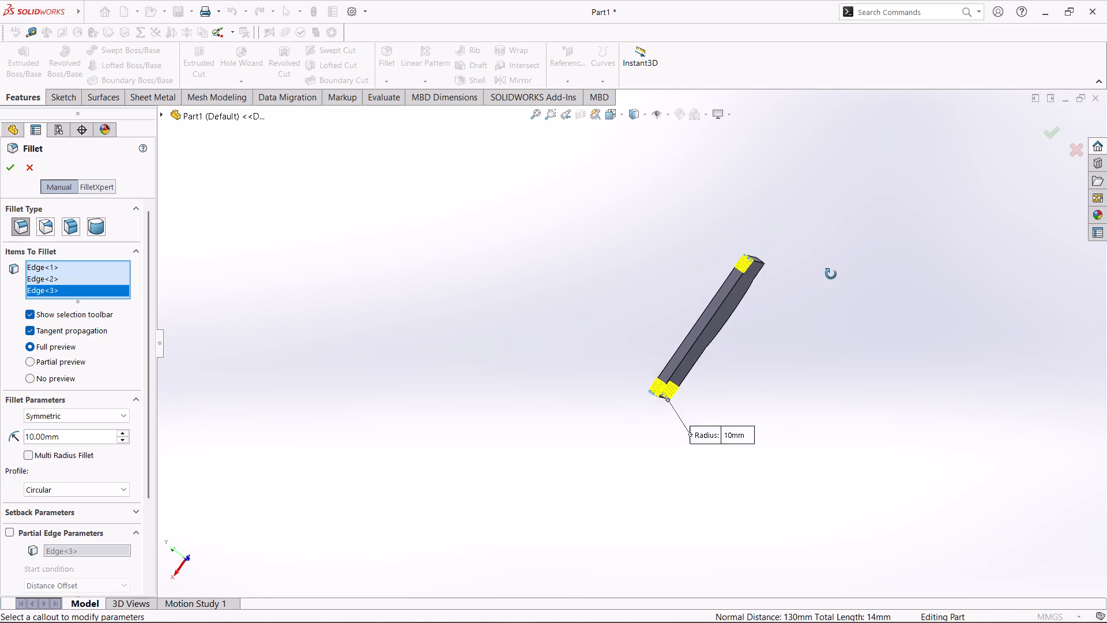
pyautogui.moveTo(831, 274); pyautogui.dragTo(781, 425, button='middle')
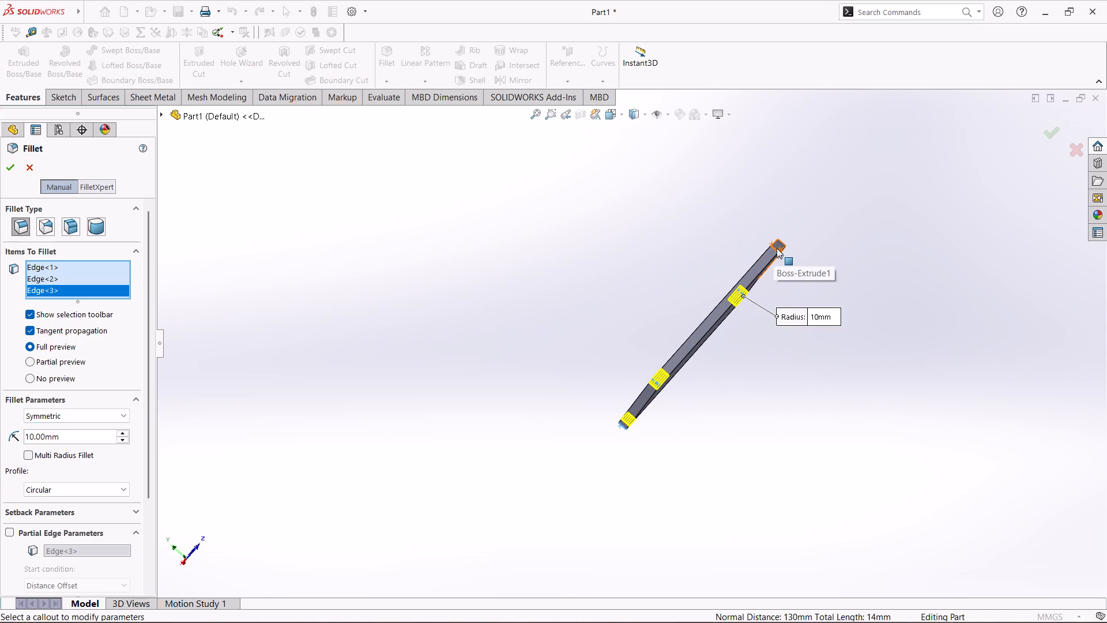
pyautogui.scroll(3, 778, 248)
pyautogui.scroll(-7, 778, 248)
pyautogui.scroll(-2, 472, 415)
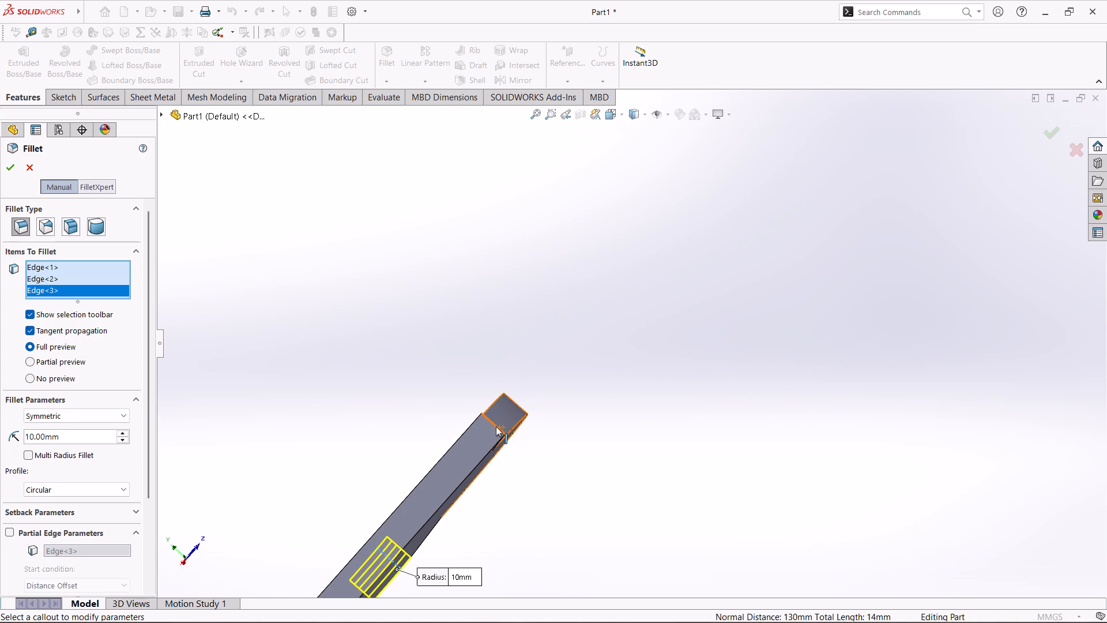
pyautogui.click(496, 426)
pyautogui.moveTo(578, 419); pyautogui.dragTo(518, 542, button='middle')
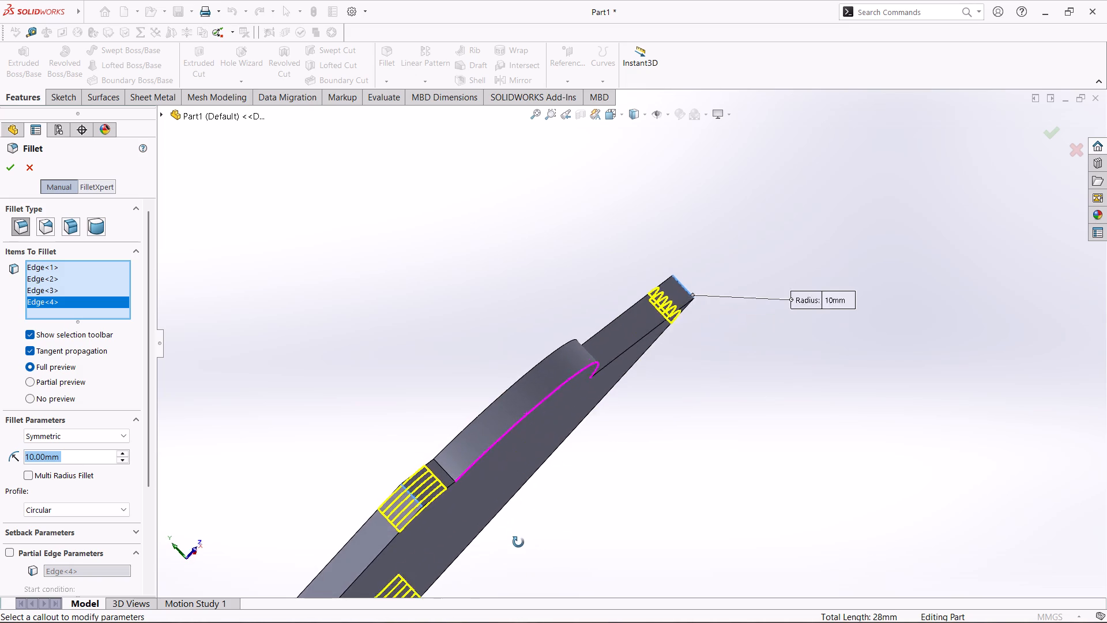
pyautogui.moveTo(518, 542); pyautogui.dragTo(513, 542, button='middle')
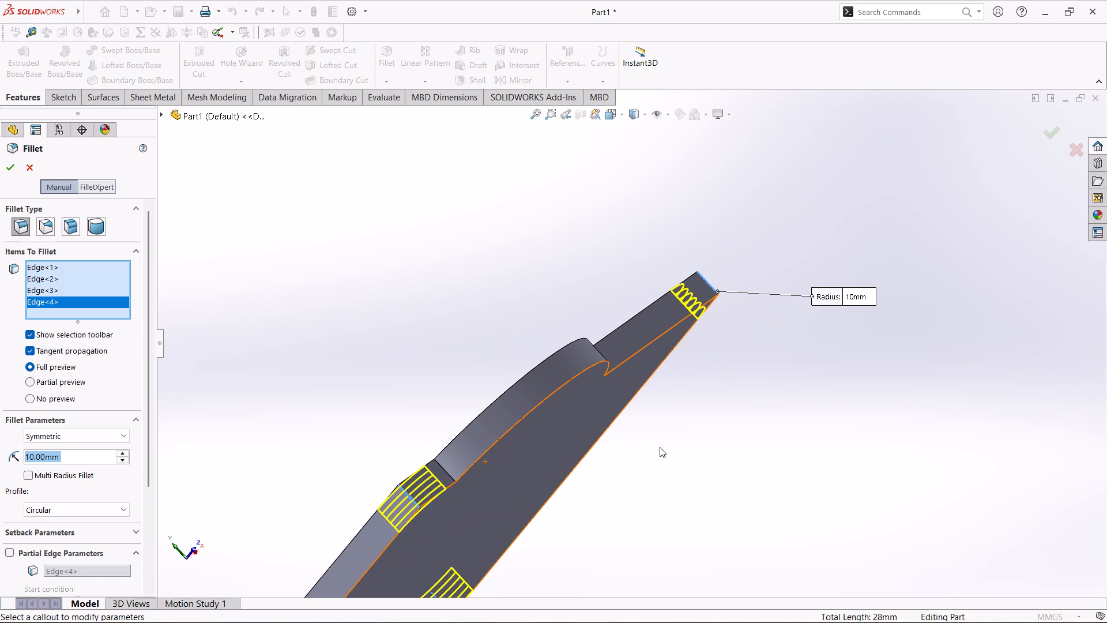
# Add the vertical edge where the rounded lobe meets the plate's longer straight segment to the fillet selection.
pyautogui.moveTo(699, 475); pyautogui.dragTo(649, 551, button='middle')
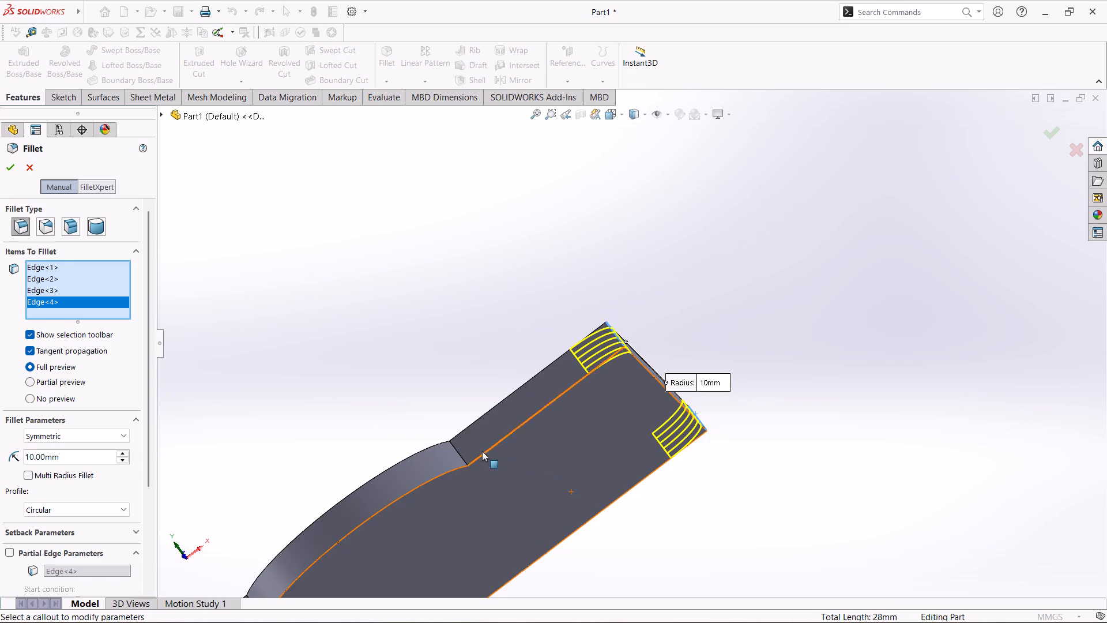
pyautogui.click(457, 452)
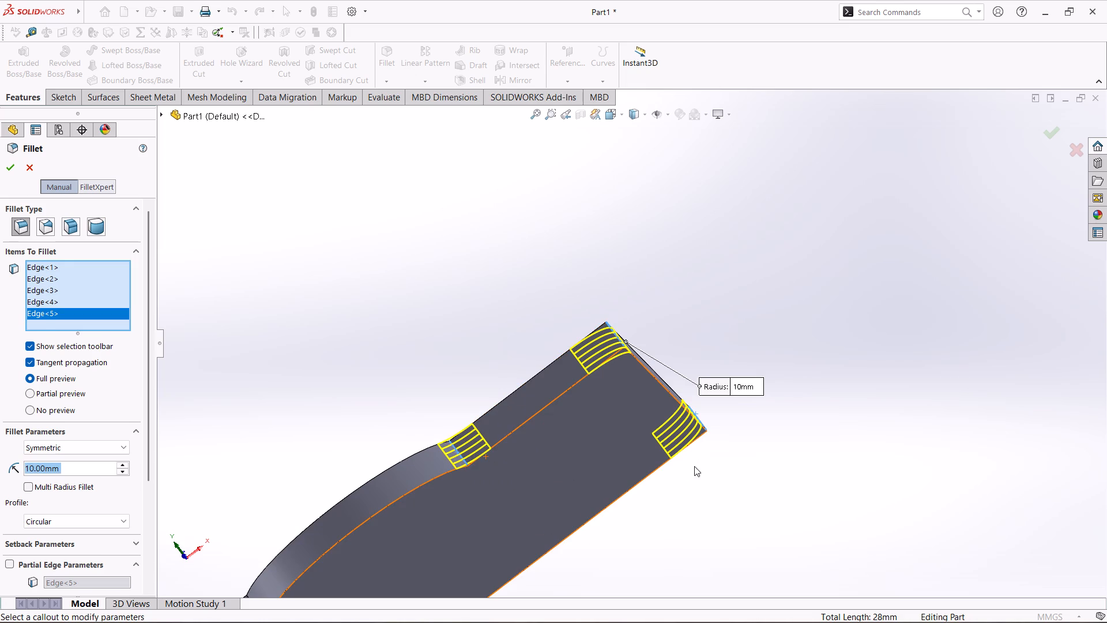
pyautogui.scroll(3, 634, 472)
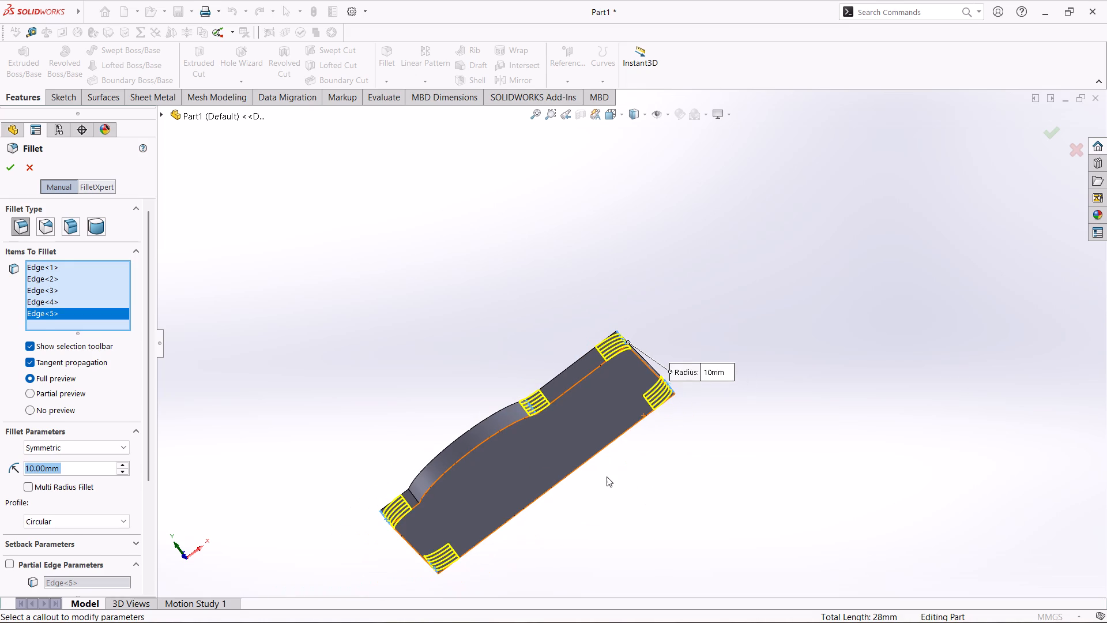
pyautogui.moveTo(641, 485); pyautogui.dragTo(726, 561, button='middle')
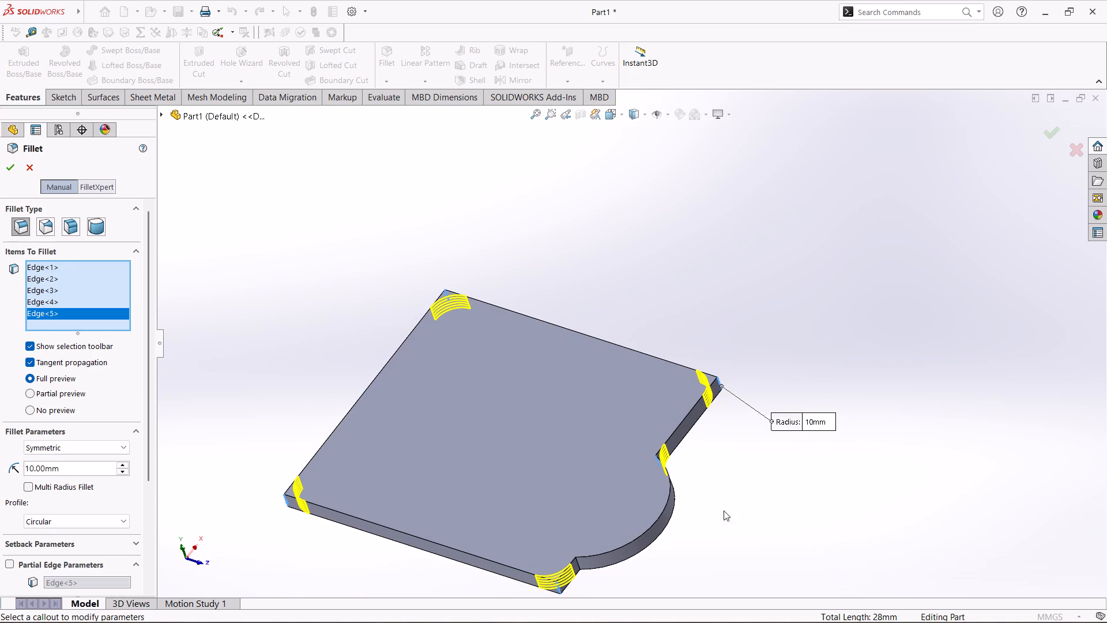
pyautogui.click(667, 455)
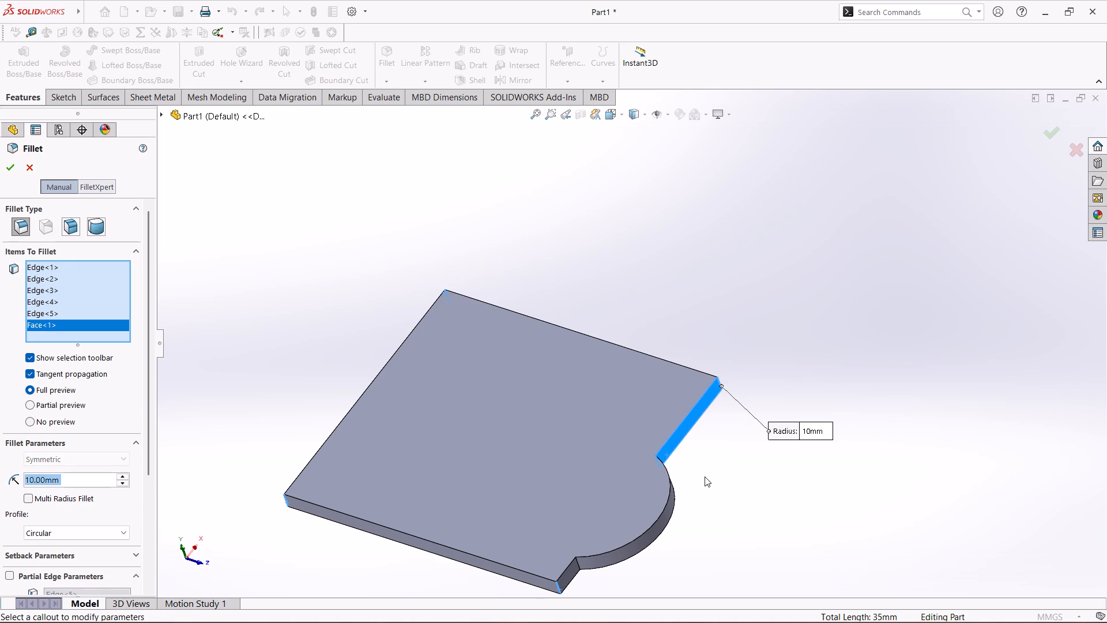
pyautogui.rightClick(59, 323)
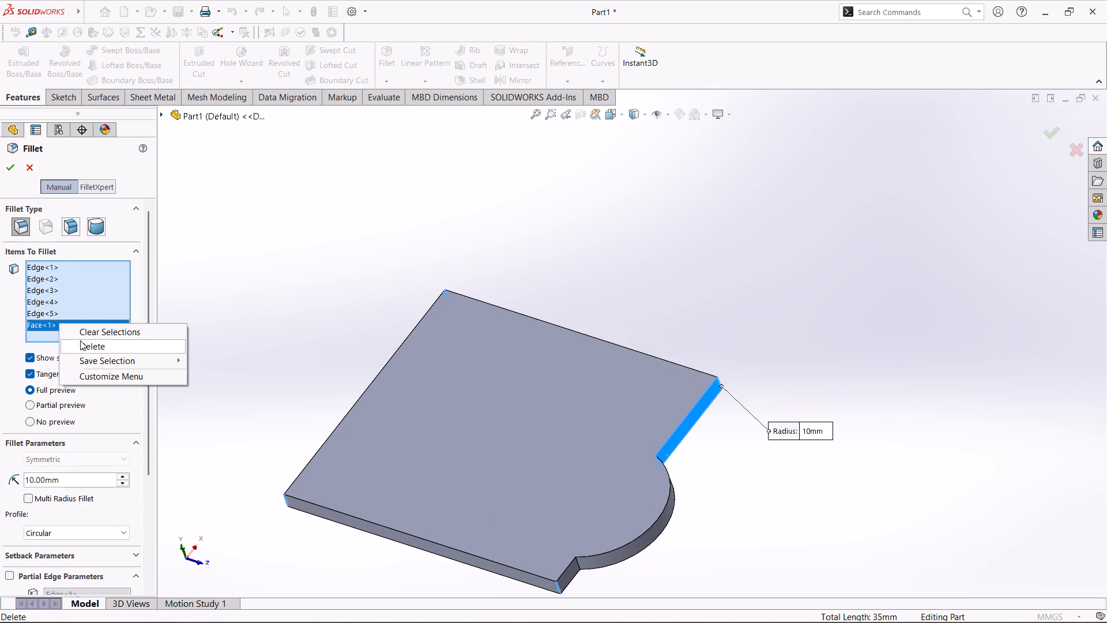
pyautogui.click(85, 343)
# Remove the edge where the lobe meets the plate from the selection and fillet the four outer corners at 10 mm.
pyautogui.rightClick(51, 314)
pyautogui.click(52, 313)
pyautogui.rightClick(52, 313)
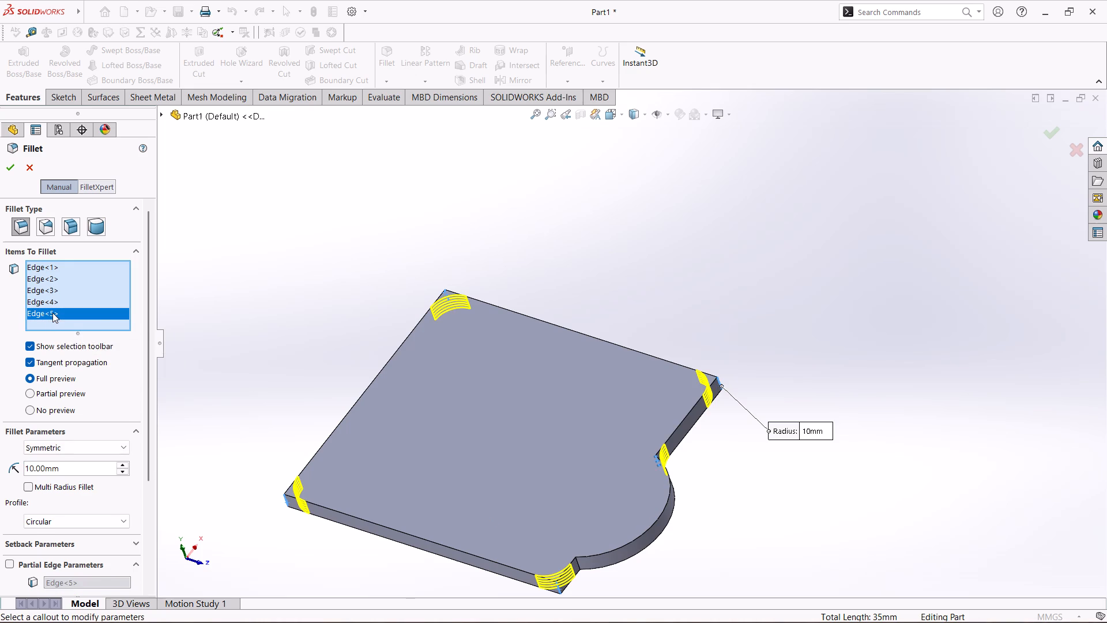
pyautogui.click(90, 337)
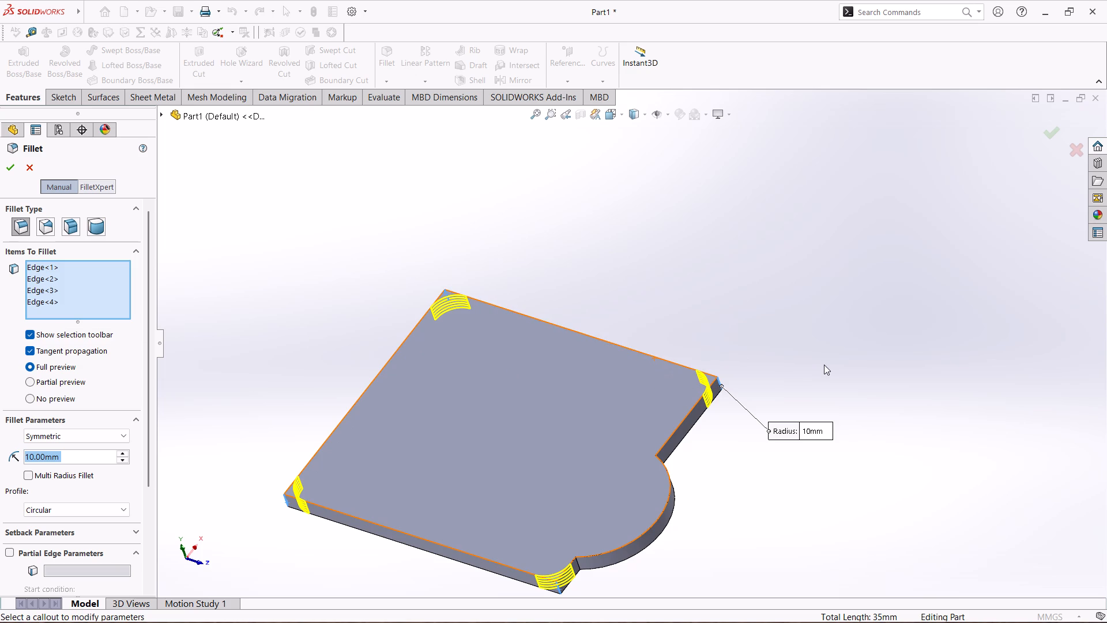
pyautogui.click(3, 167)
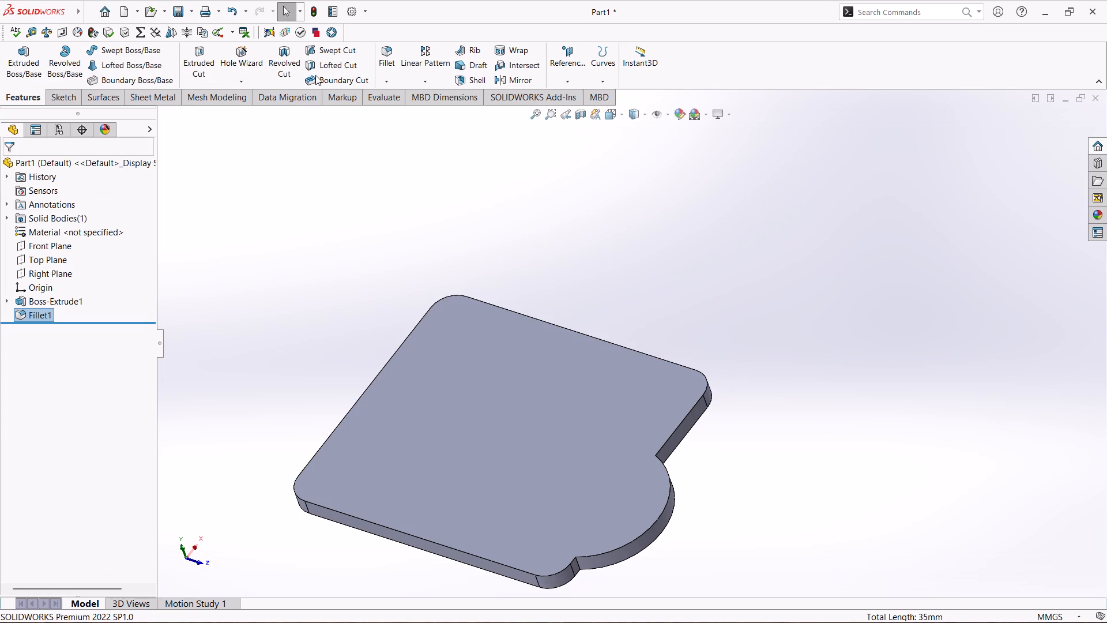
# Fillet the two vertical edges where the rounded lobe meets the plate with a symmetric 6 mm radius.
pyautogui.click(390, 55)
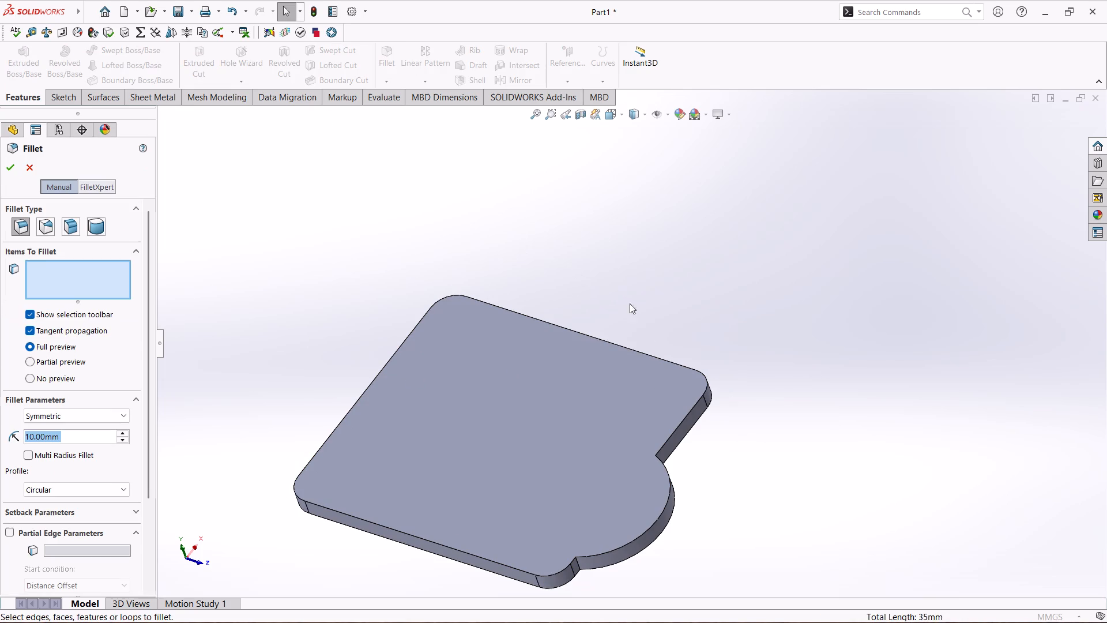
pyautogui.moveTo(723, 476); pyautogui.dragTo(723, 386, button='middle')
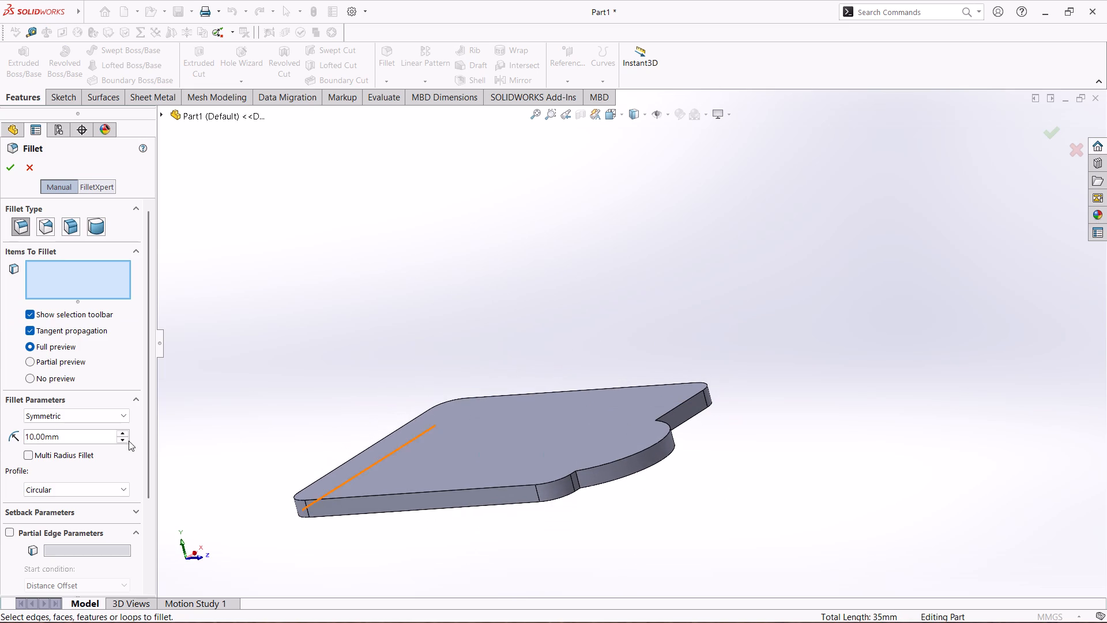
pyautogui.click(99, 437)
pyautogui.click(93, 436)
pyautogui.doubleClick(93, 436)
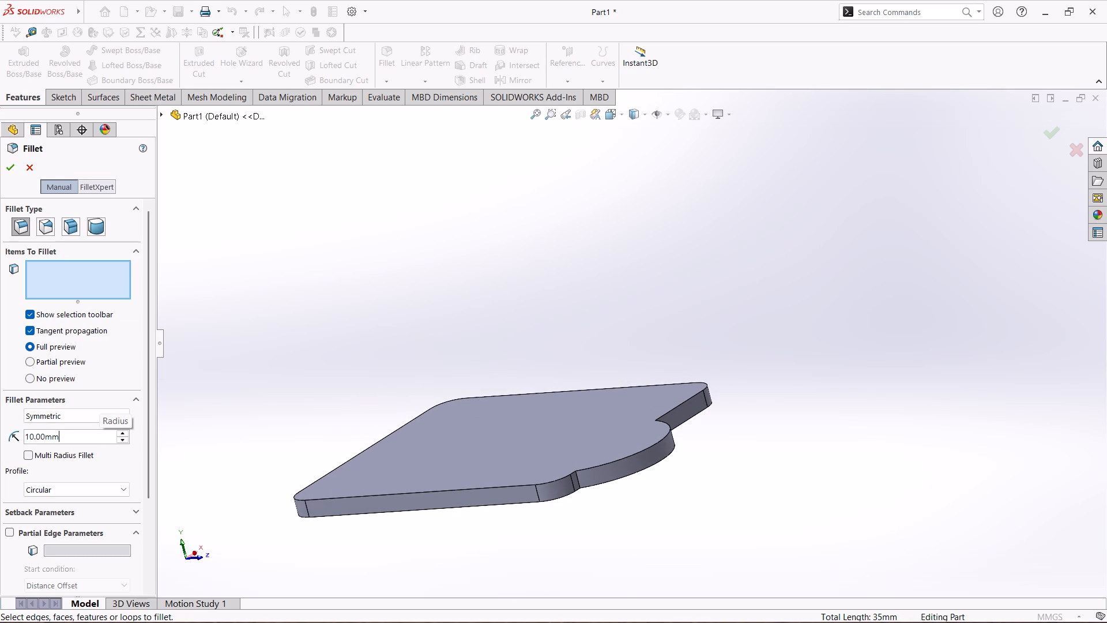
pyautogui.press('6')
pyautogui.press('Return')
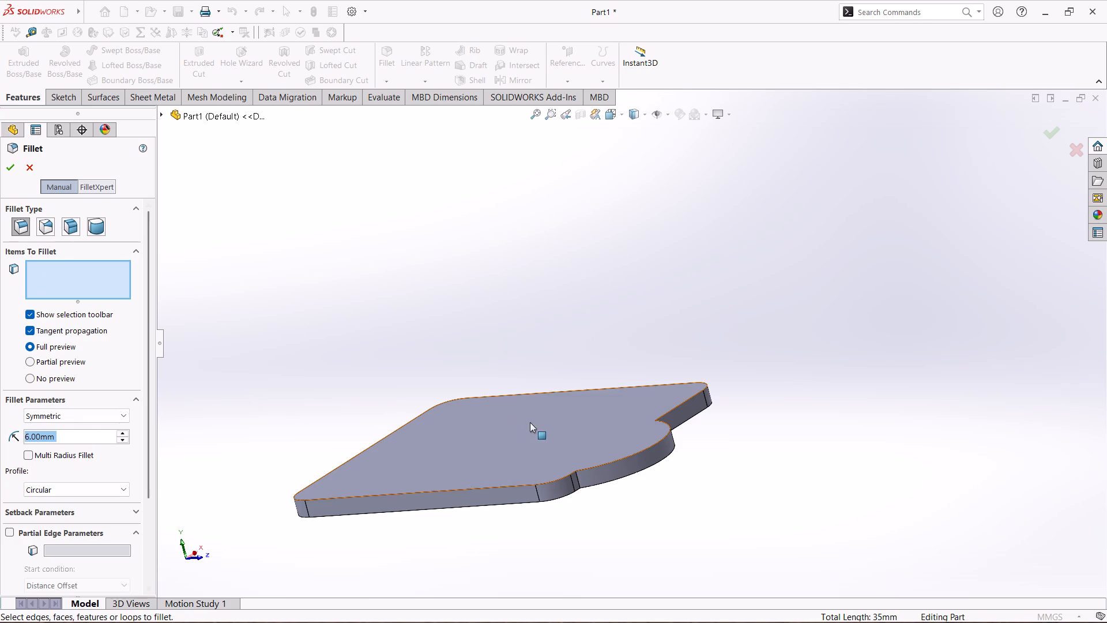
pyautogui.scroll(-1, 638, 410)
pyautogui.scroll(-2, 530, 518)
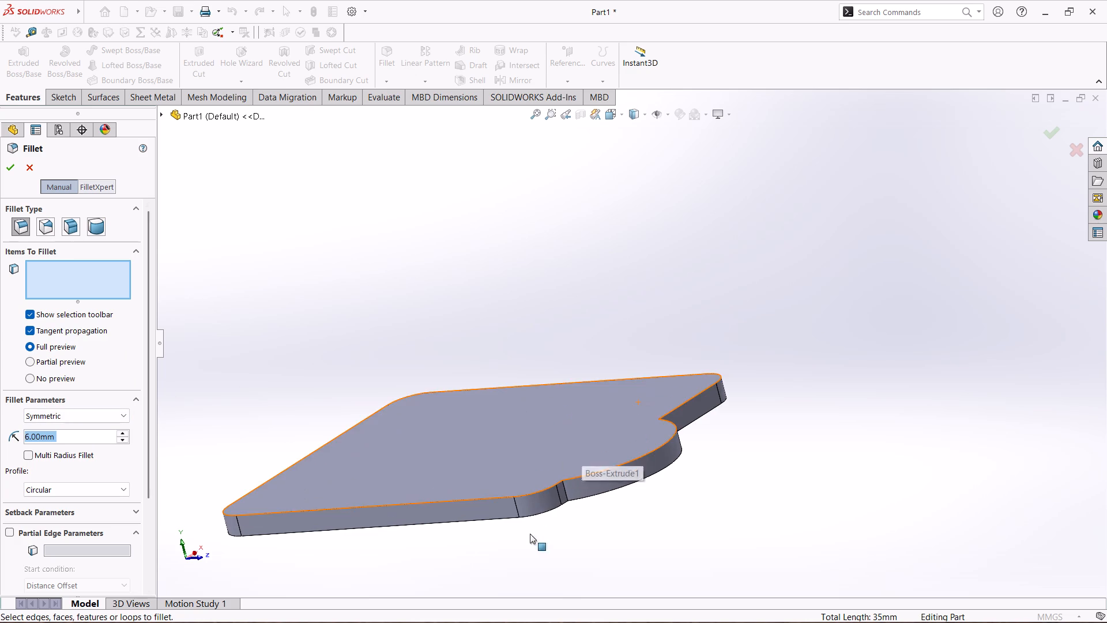
pyautogui.scroll(-3, 530, 534)
pyautogui.click(656, 370)
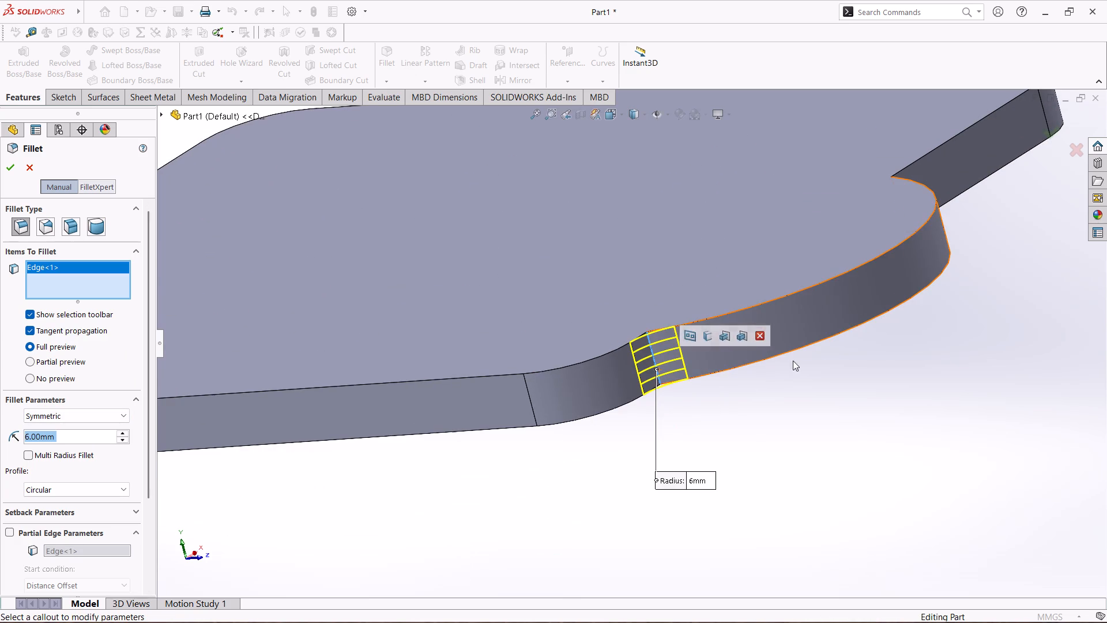
pyautogui.moveTo(865, 388); pyautogui.dragTo(770, 474, button='middle')
pyautogui.scroll(3, 932, 310)
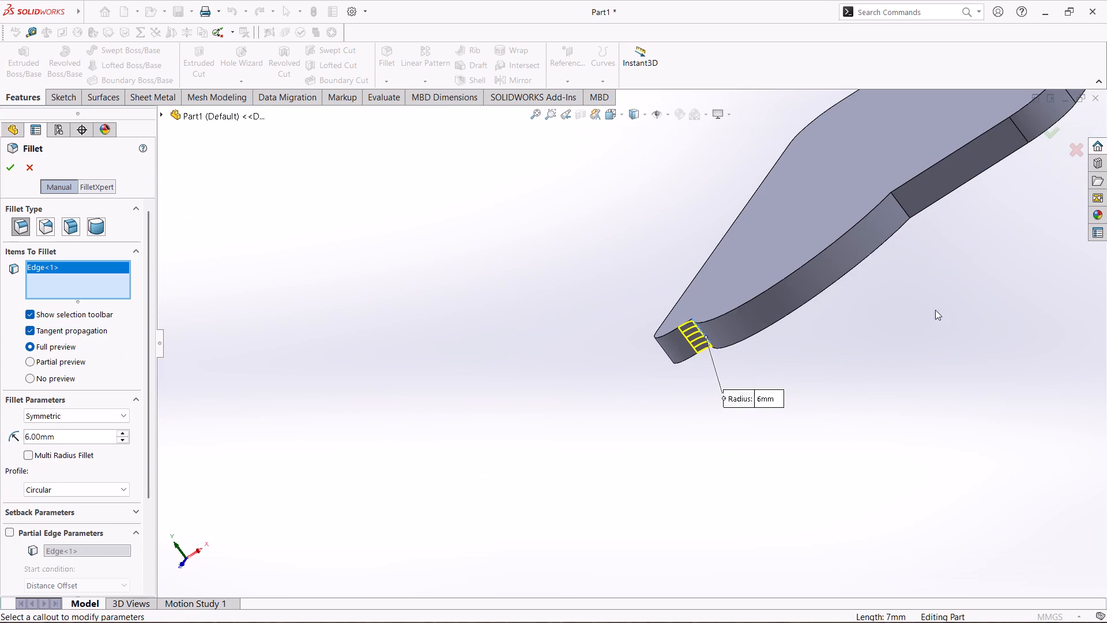
pyautogui.scroll(-3, 912, 257)
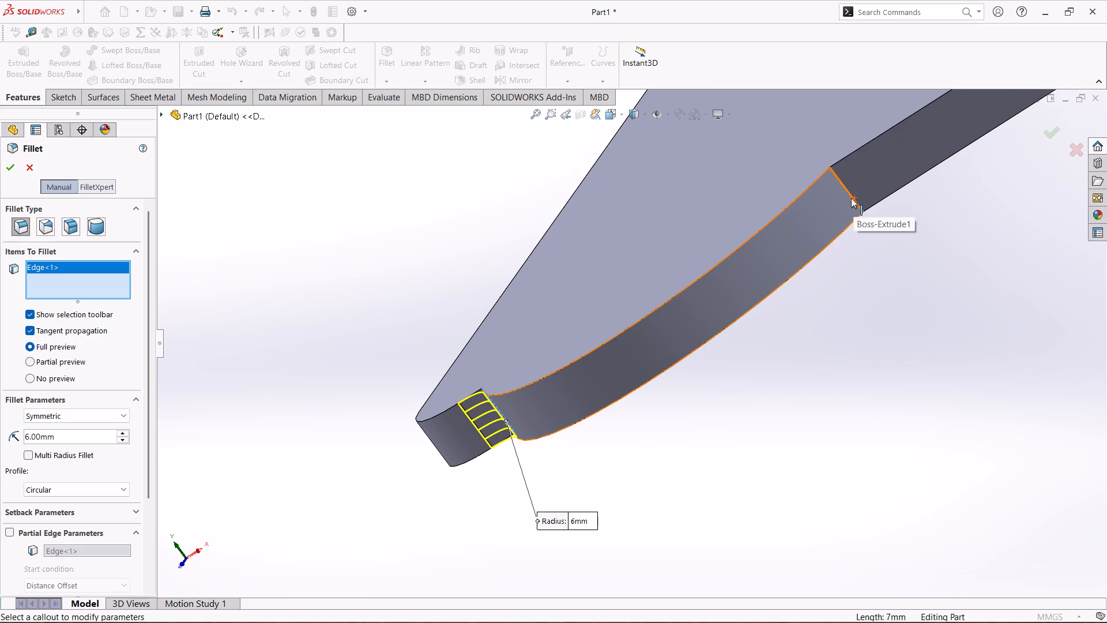
pyautogui.click(851, 198)
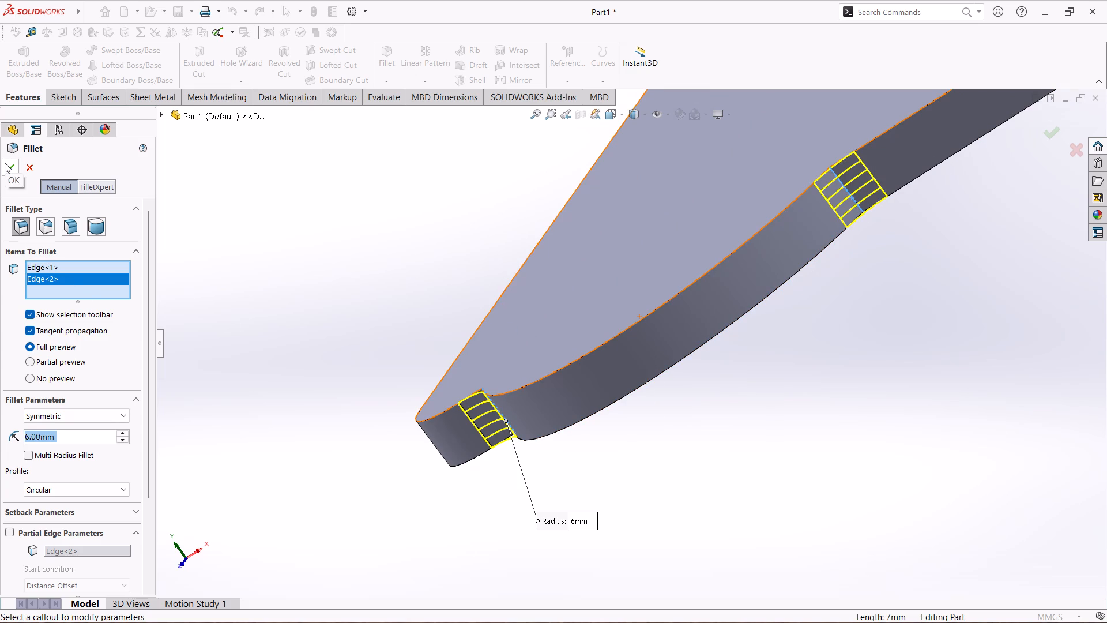
pyautogui.click(5, 163)
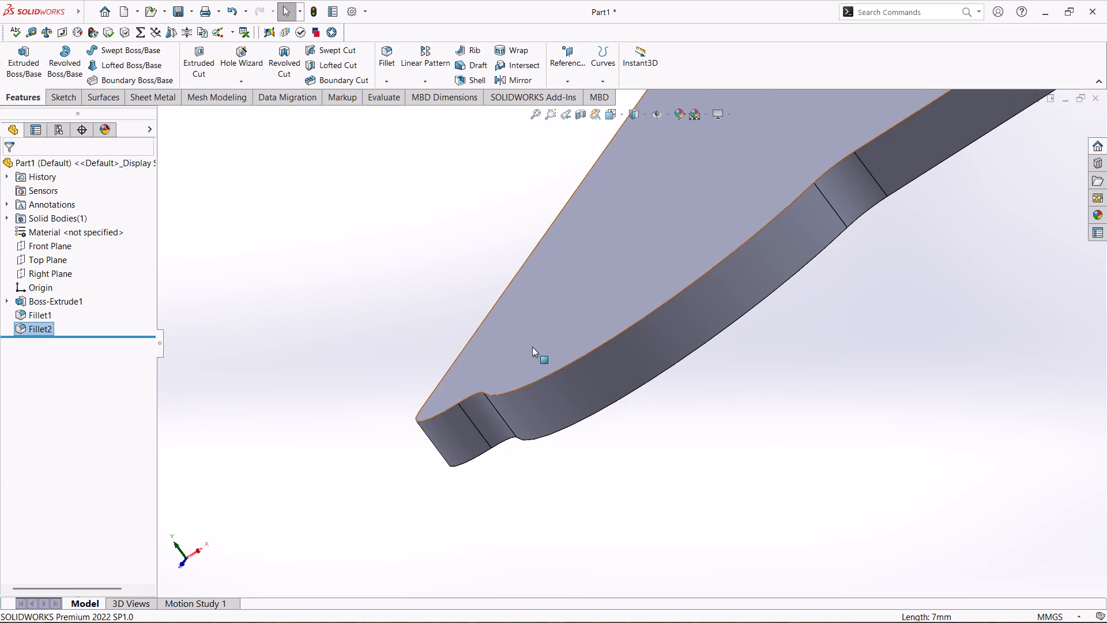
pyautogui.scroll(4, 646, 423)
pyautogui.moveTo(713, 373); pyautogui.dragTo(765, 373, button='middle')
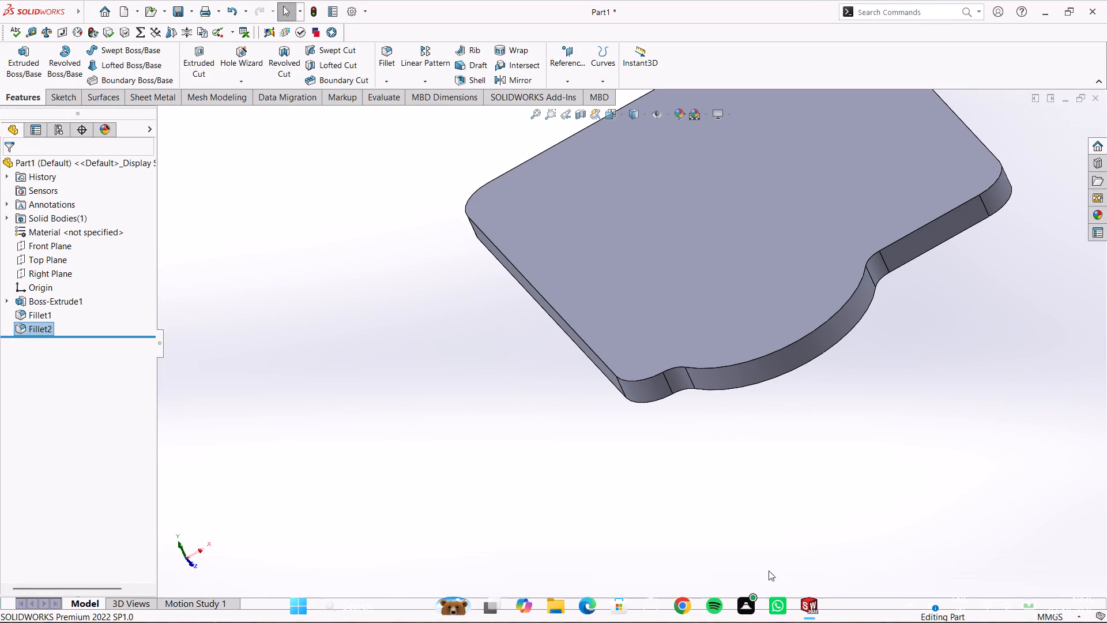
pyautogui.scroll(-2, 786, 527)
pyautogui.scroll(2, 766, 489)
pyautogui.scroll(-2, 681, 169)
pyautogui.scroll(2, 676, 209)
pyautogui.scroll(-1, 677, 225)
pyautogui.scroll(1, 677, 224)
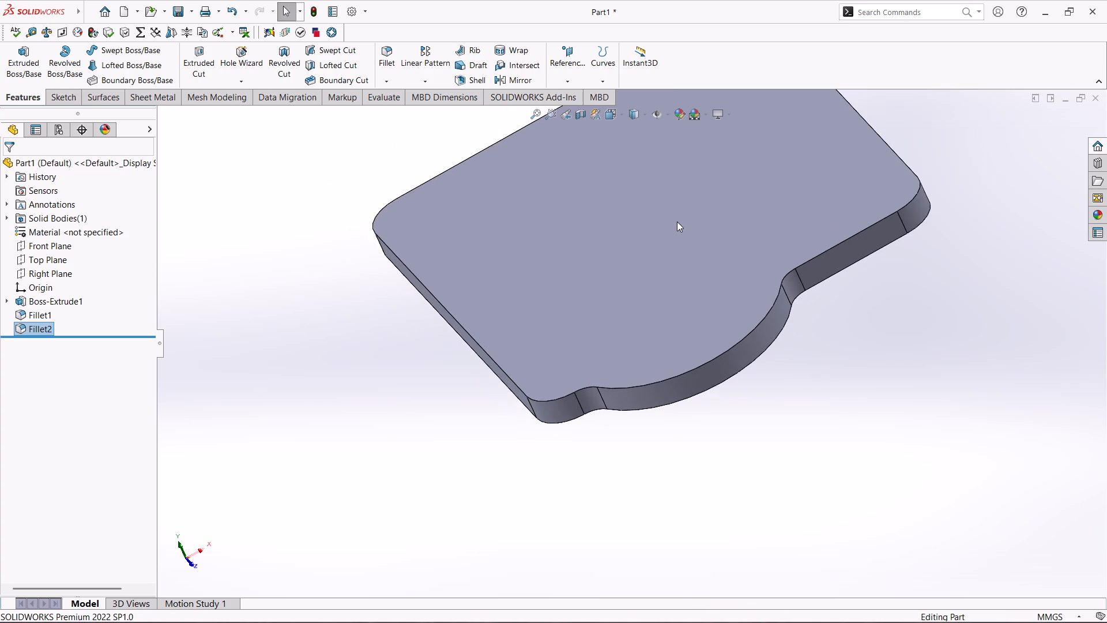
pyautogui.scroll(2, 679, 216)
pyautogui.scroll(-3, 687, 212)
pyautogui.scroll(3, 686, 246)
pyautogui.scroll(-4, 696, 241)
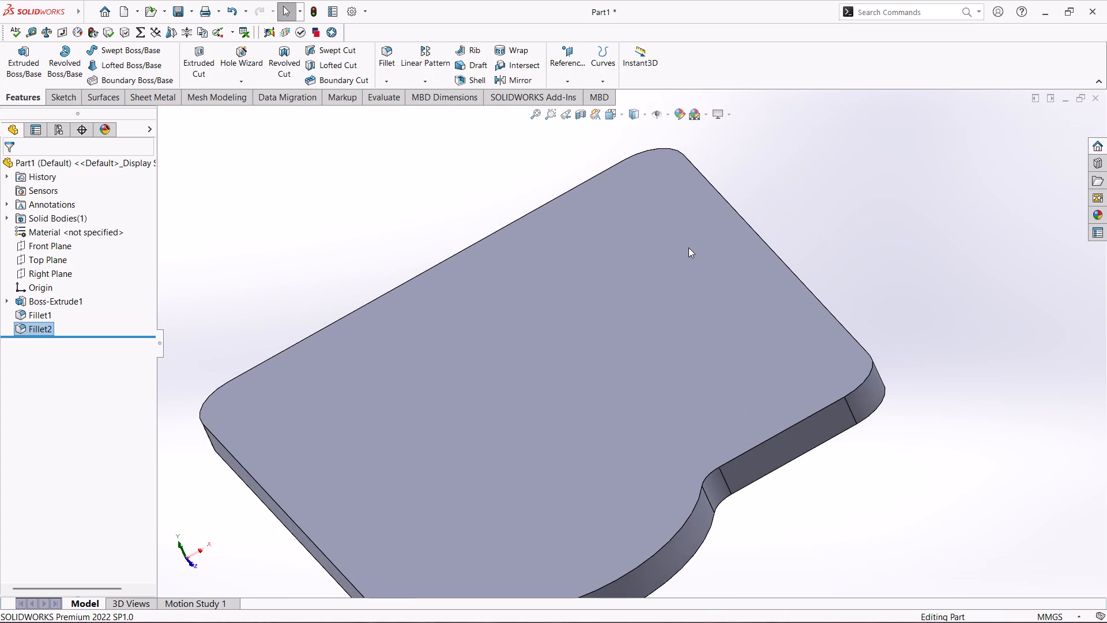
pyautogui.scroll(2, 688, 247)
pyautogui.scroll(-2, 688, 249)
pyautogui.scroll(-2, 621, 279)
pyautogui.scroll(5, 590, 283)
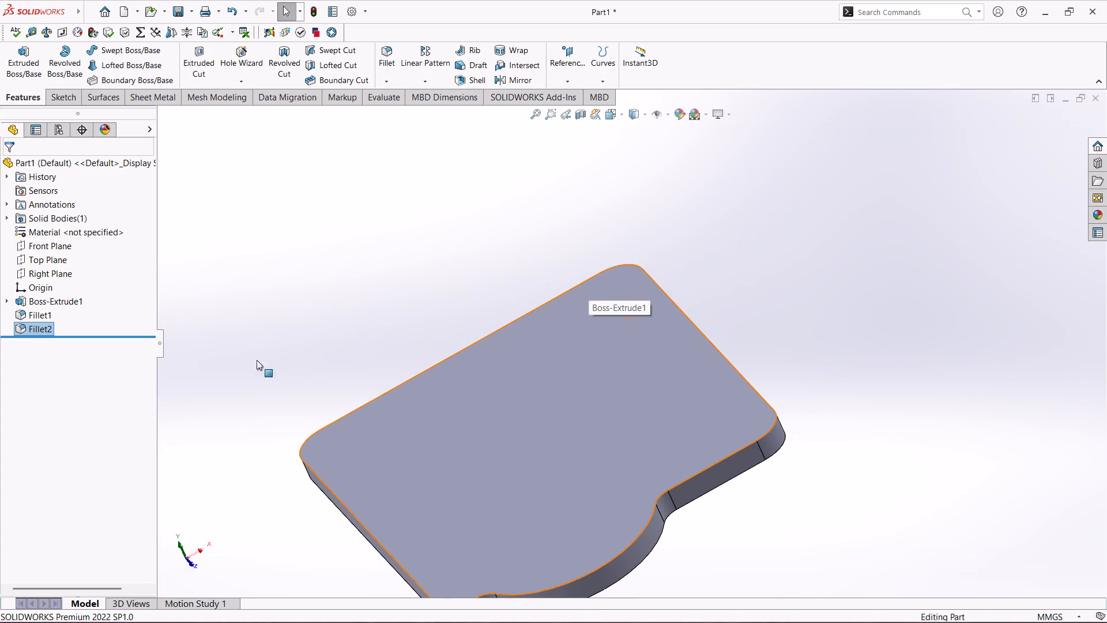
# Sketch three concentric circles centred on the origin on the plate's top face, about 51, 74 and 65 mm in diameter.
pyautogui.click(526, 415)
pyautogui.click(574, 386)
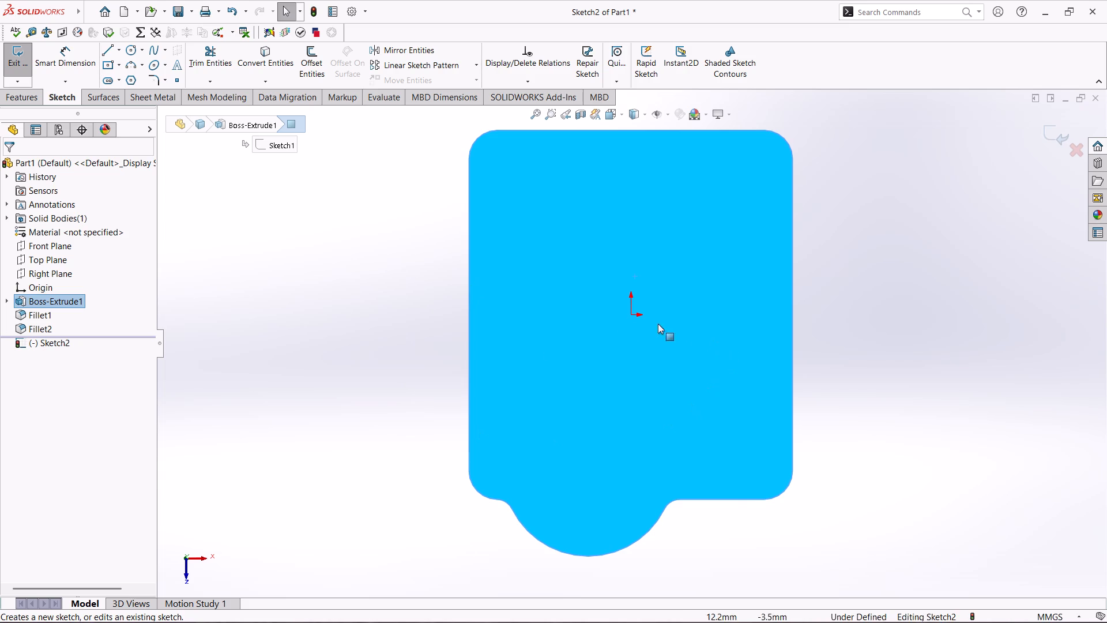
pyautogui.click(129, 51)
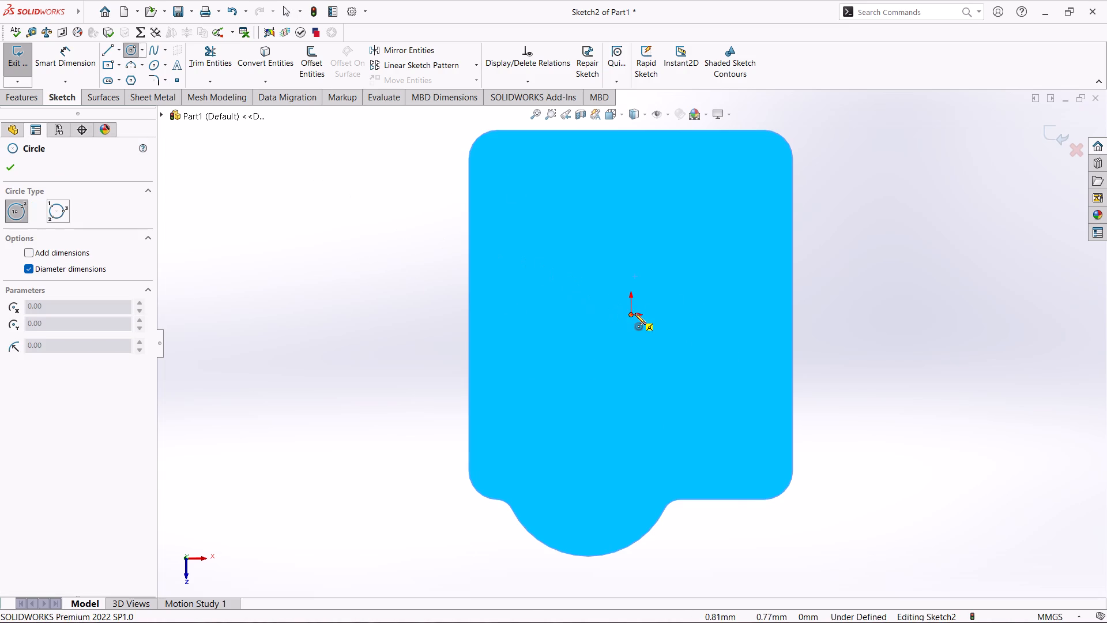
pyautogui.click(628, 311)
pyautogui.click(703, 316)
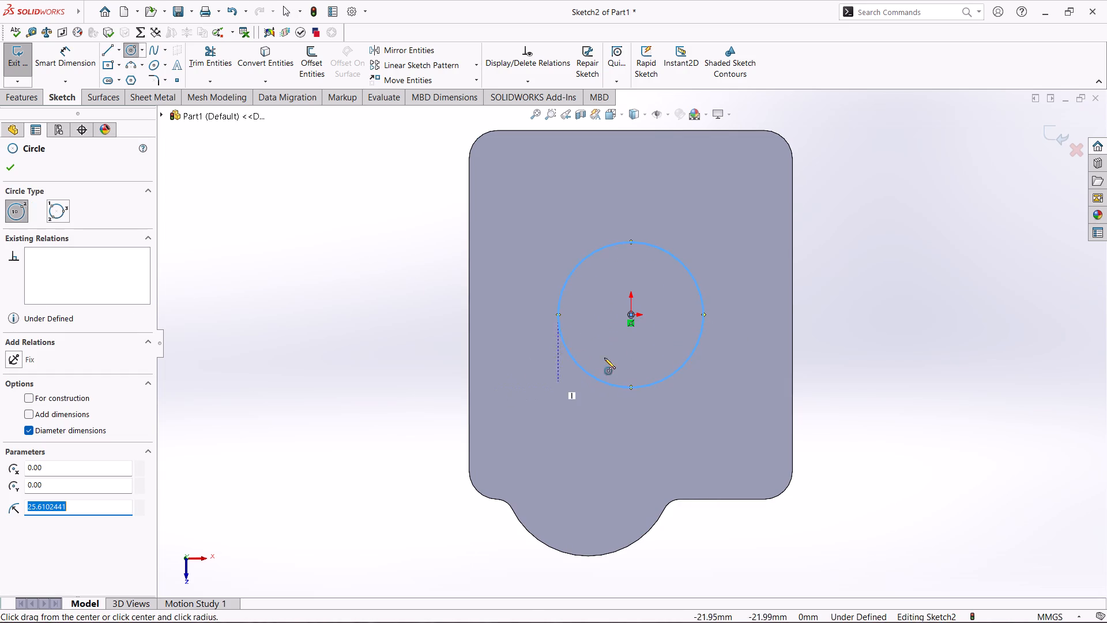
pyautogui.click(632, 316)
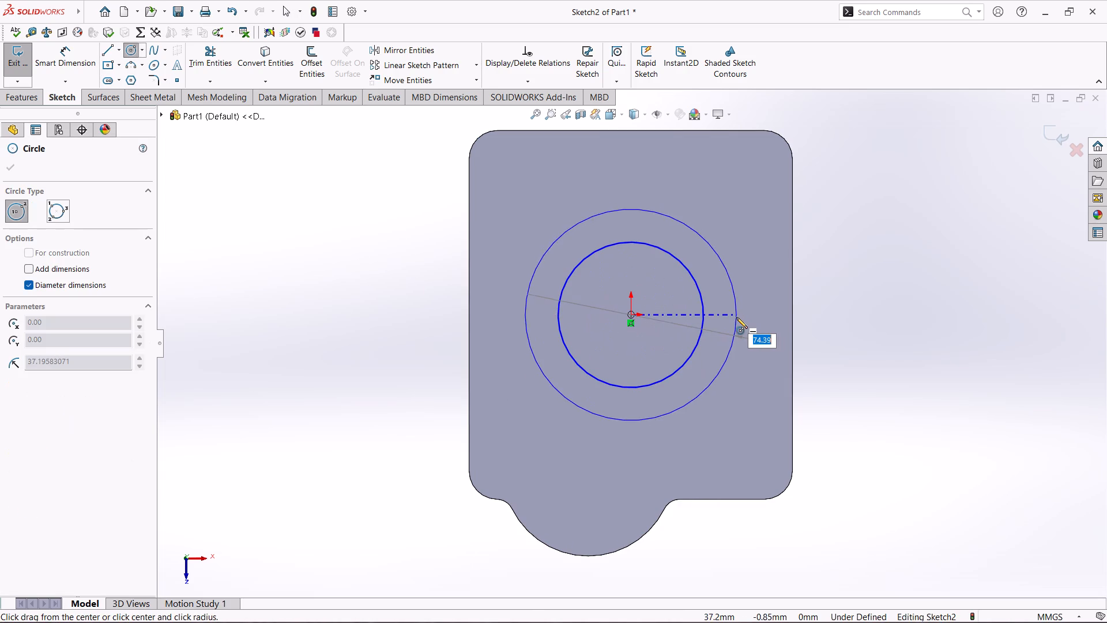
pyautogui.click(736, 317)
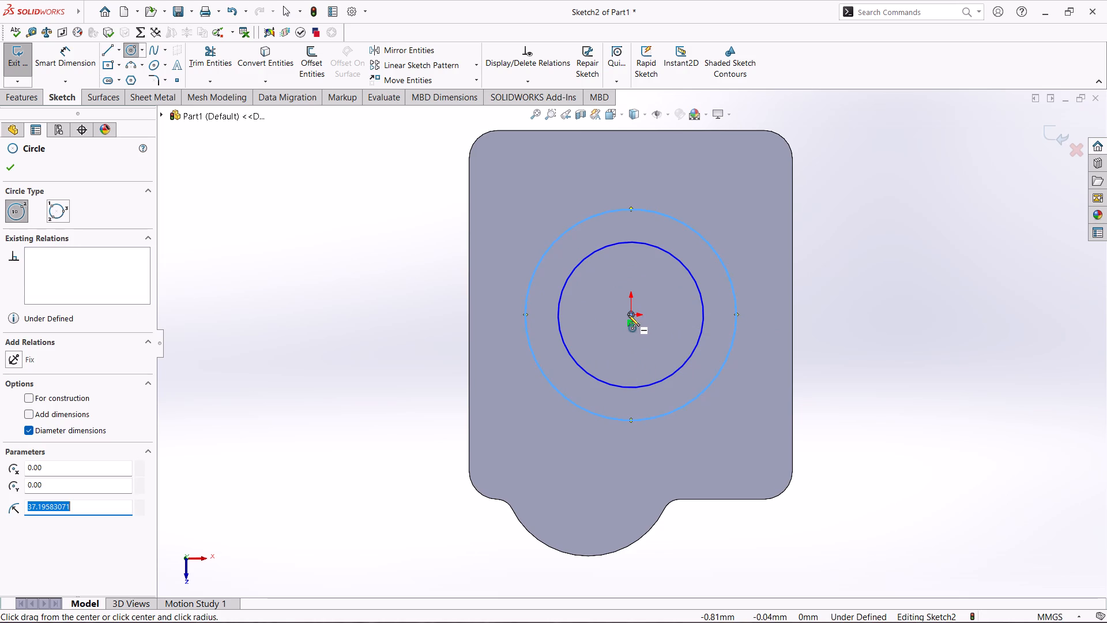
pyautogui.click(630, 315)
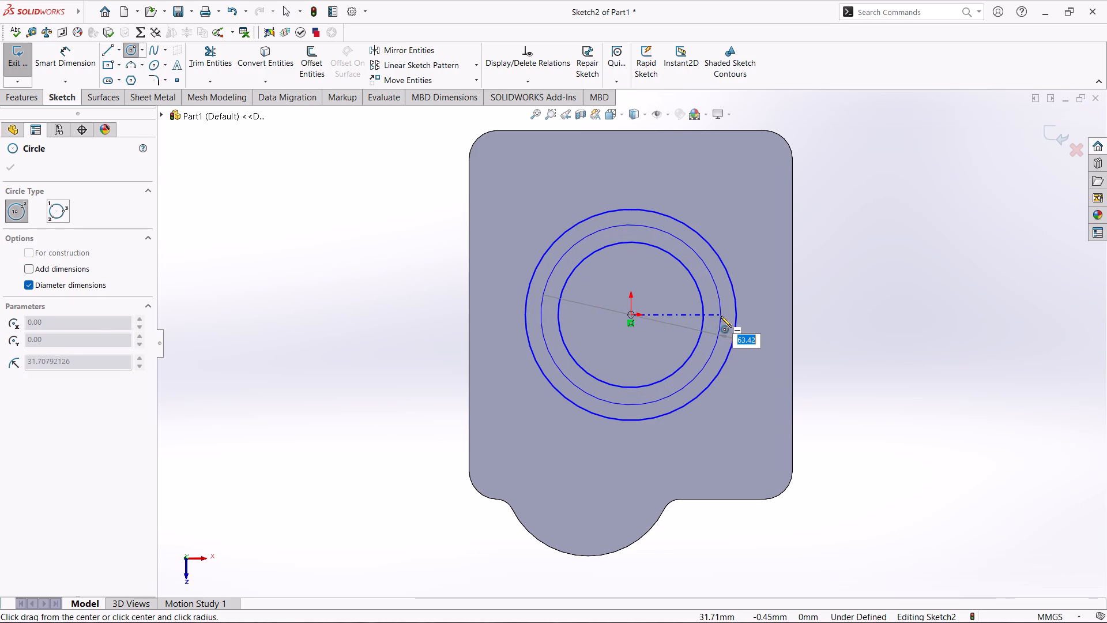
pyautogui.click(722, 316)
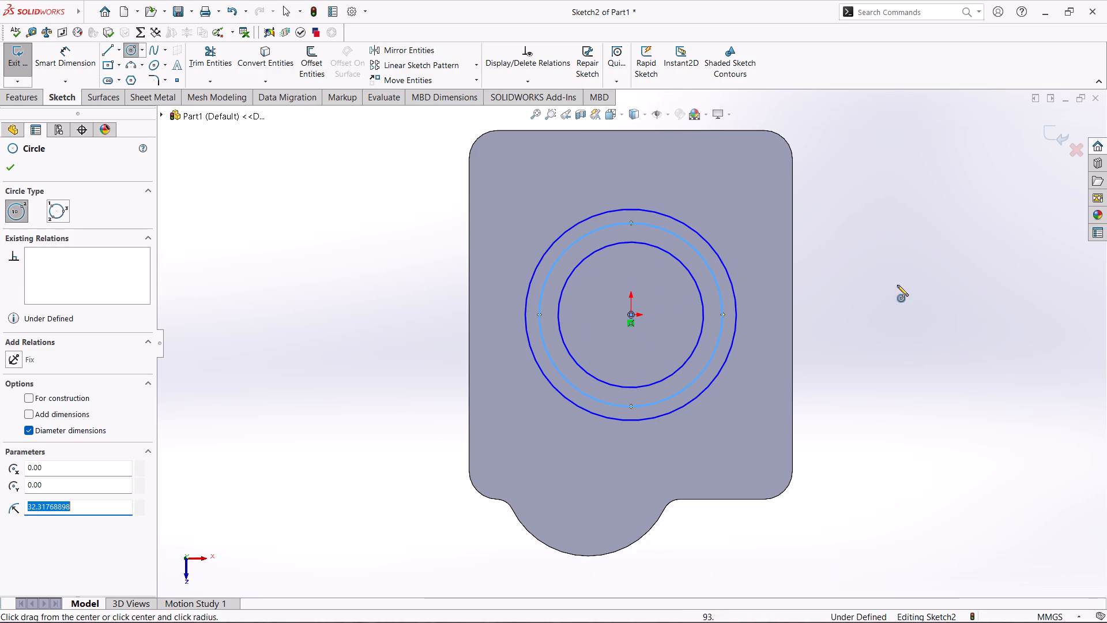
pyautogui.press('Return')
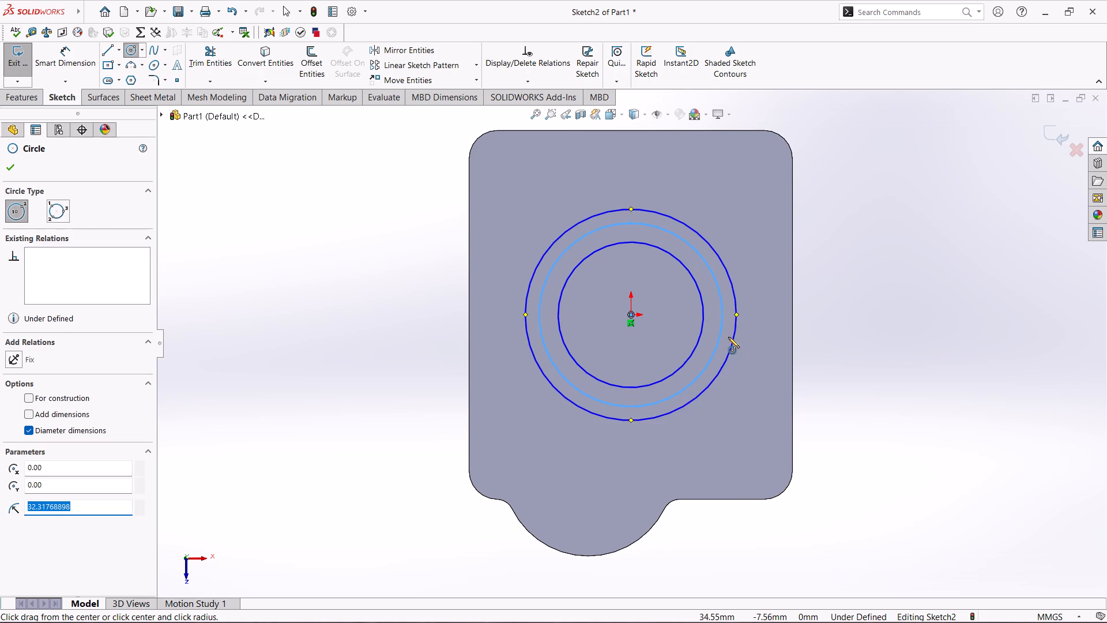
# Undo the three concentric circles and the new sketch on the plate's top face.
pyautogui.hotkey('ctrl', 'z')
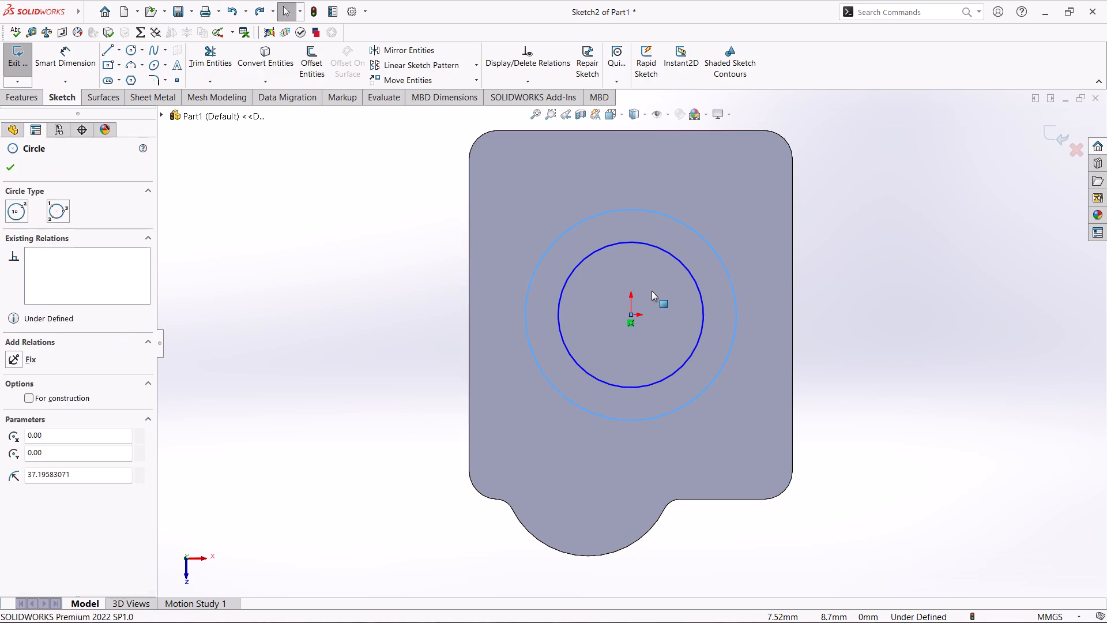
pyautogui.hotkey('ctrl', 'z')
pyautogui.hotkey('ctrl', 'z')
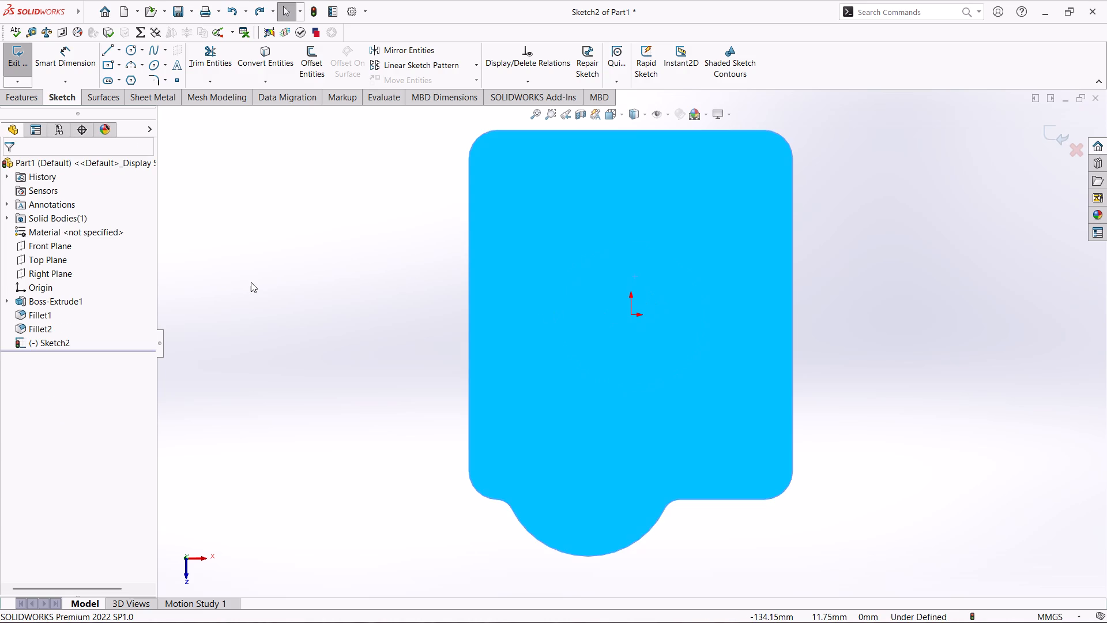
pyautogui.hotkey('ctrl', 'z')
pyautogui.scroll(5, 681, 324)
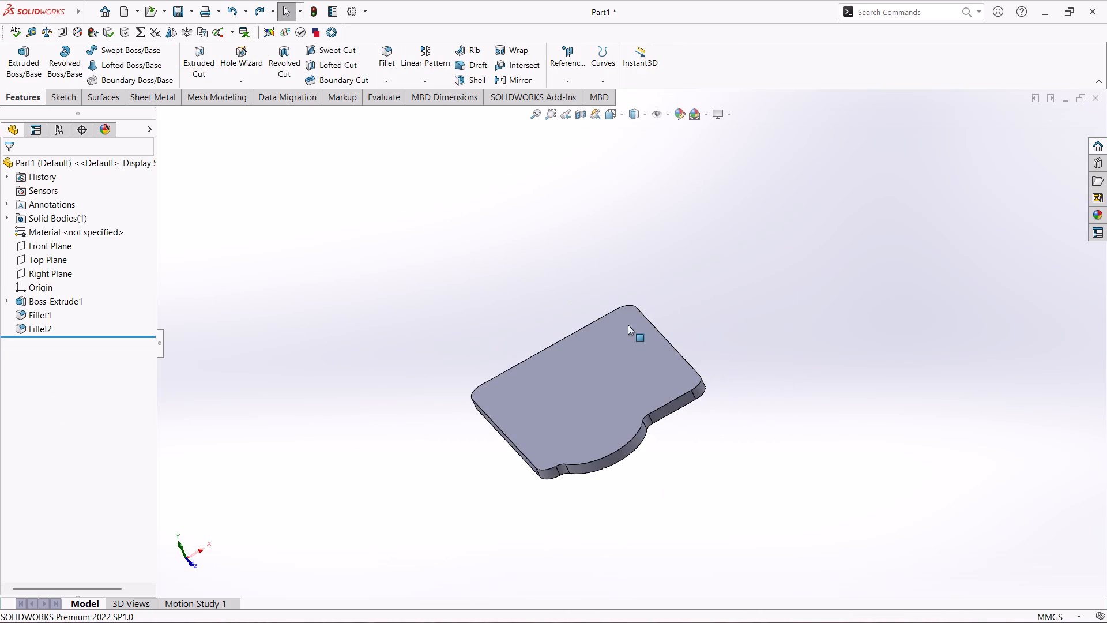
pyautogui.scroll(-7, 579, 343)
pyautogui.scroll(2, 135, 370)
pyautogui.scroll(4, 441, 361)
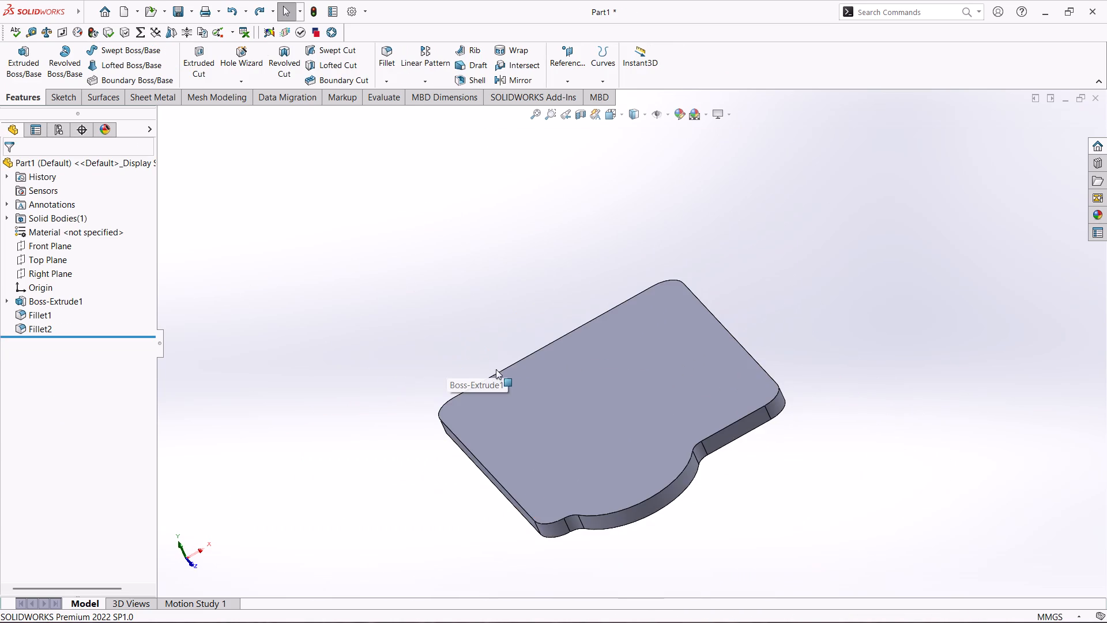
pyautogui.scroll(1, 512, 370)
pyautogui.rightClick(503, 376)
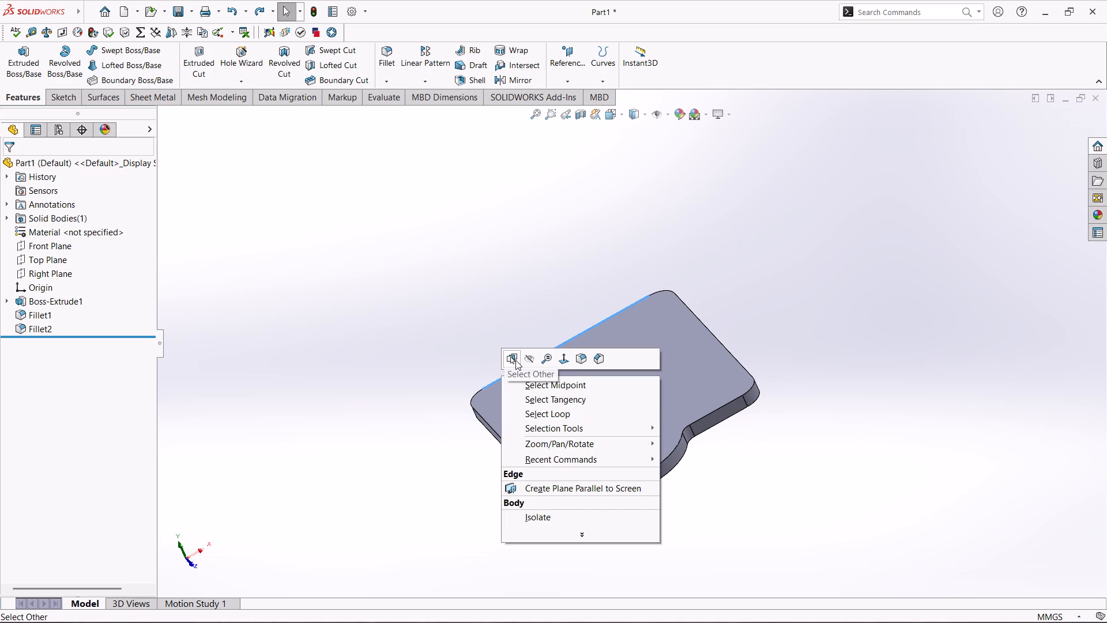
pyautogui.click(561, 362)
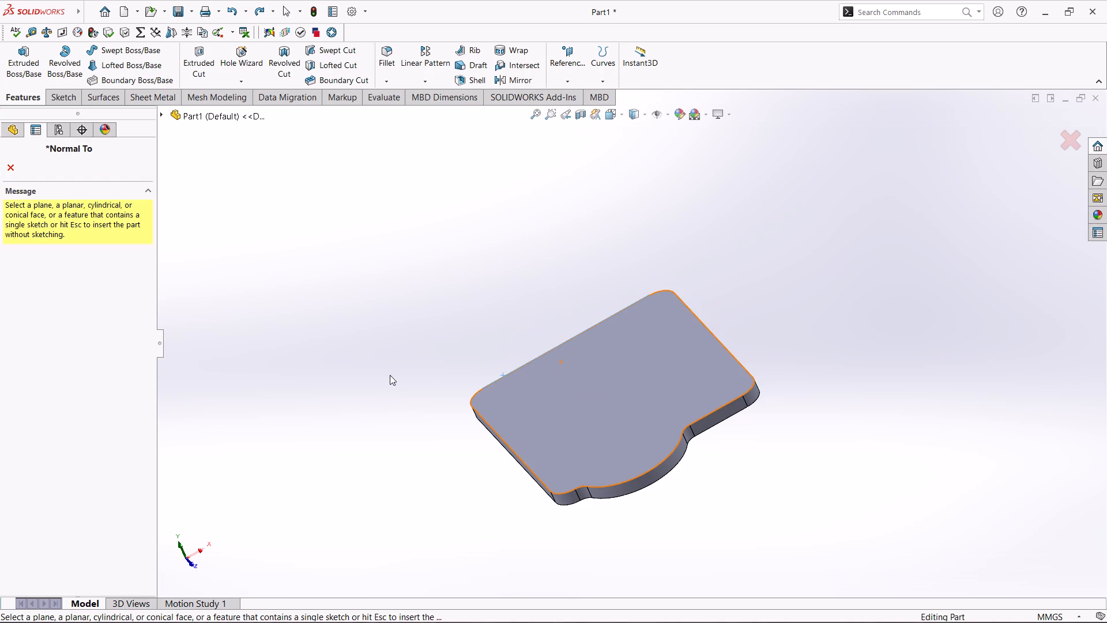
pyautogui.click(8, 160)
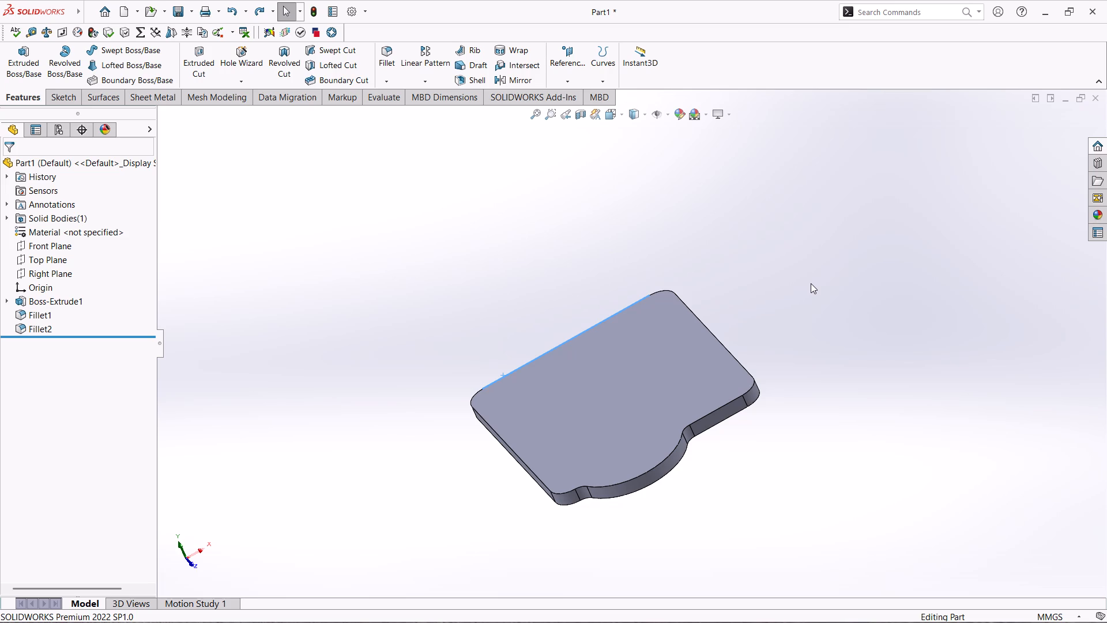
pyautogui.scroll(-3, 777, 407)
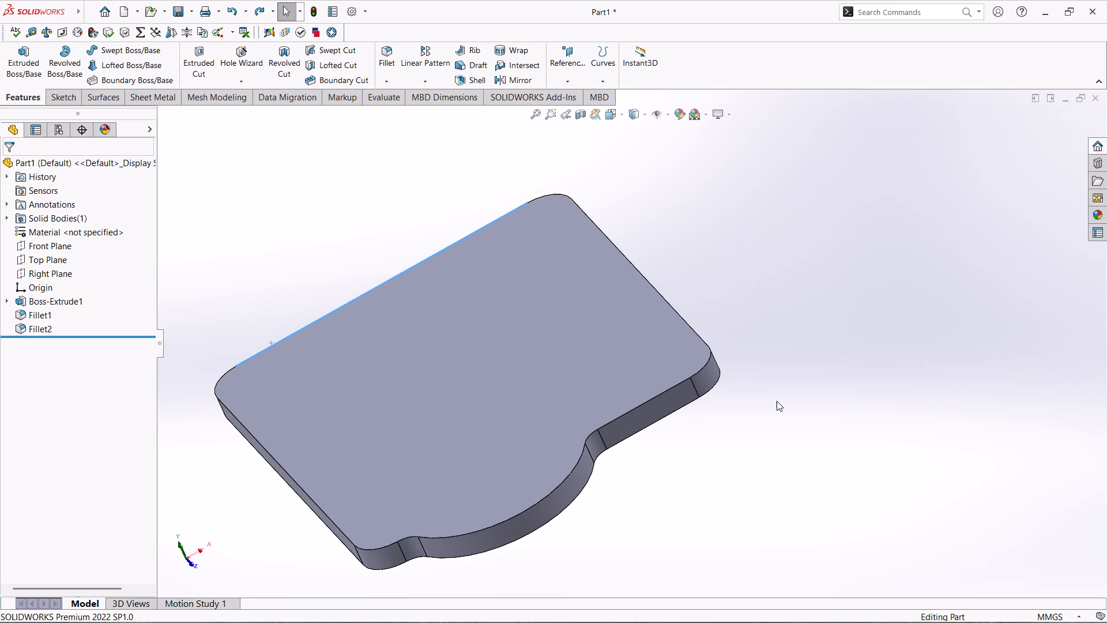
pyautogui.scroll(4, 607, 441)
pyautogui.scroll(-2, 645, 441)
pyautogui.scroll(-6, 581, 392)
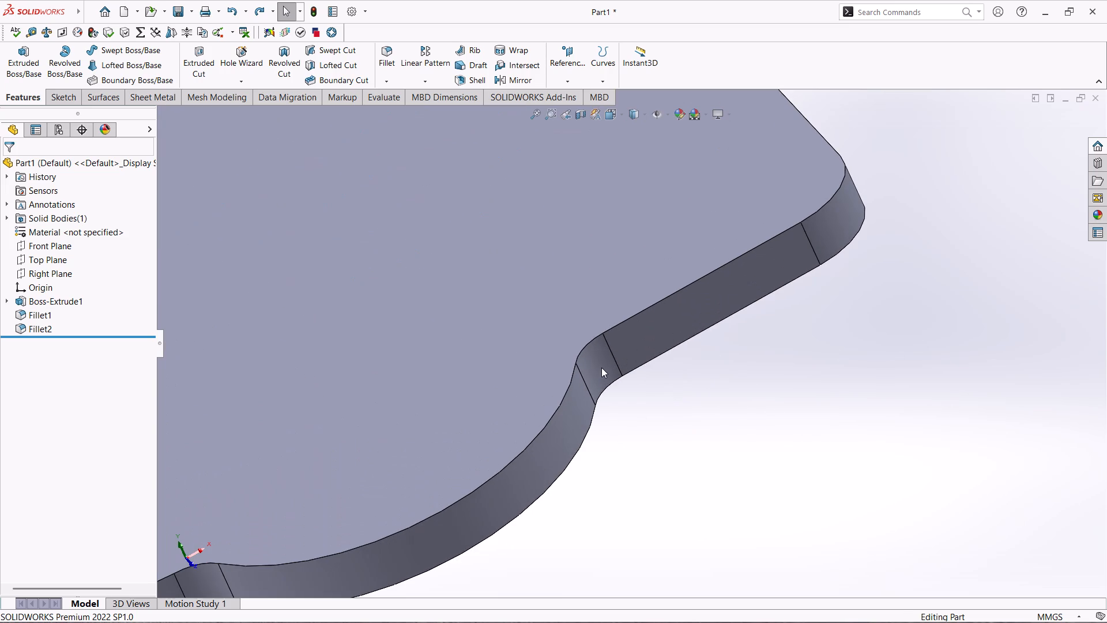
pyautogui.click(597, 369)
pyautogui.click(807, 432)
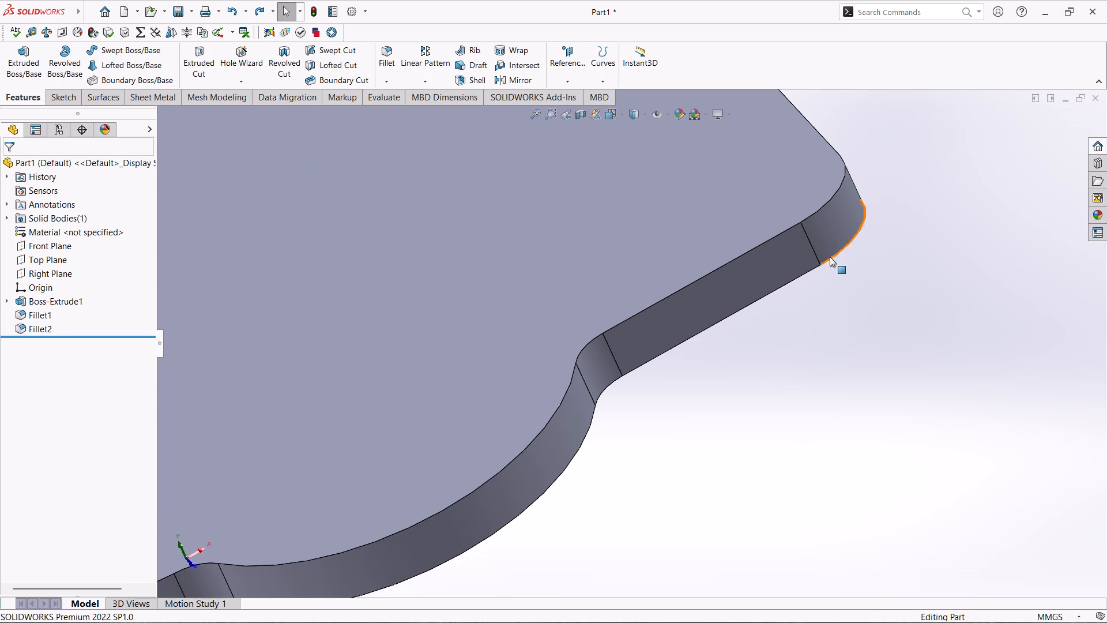
# Check the corner and lobe fillet faces and the sketch listed under the plate's base extrusion.
pyautogui.click(824, 250)
pyautogui.scroll(4, 778, 370)
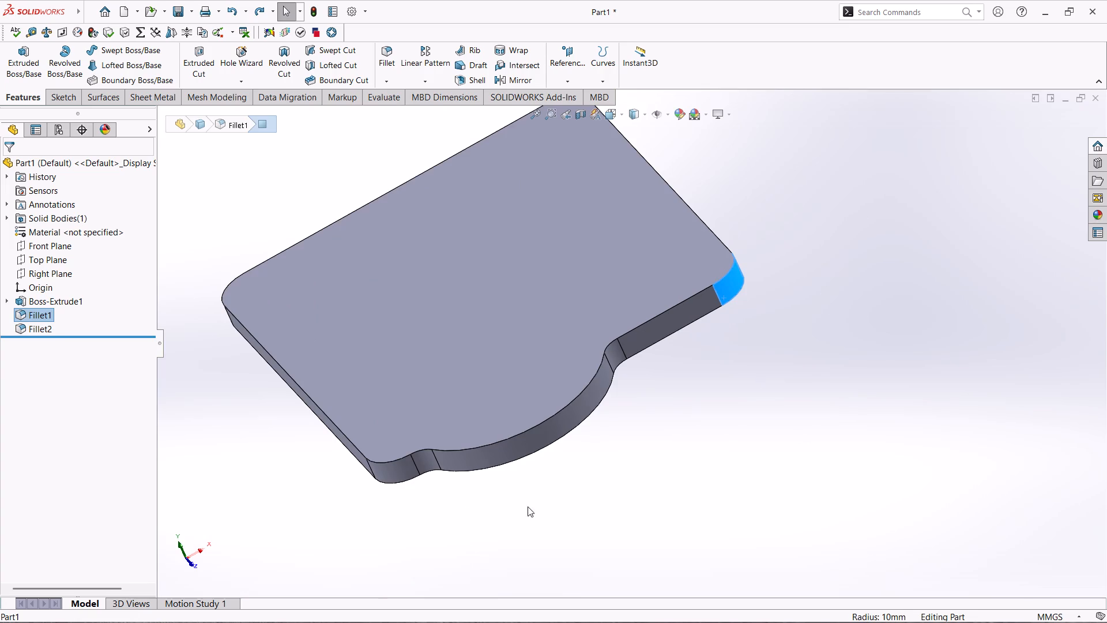
pyautogui.click(431, 466)
pyautogui.click(590, 485)
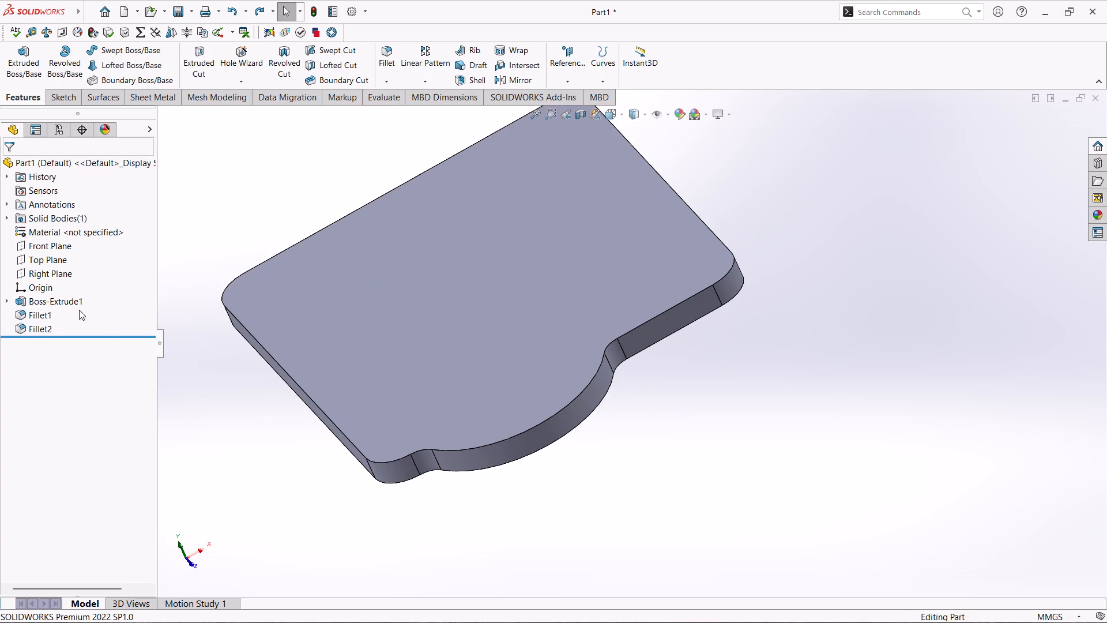
pyautogui.click(6, 301)
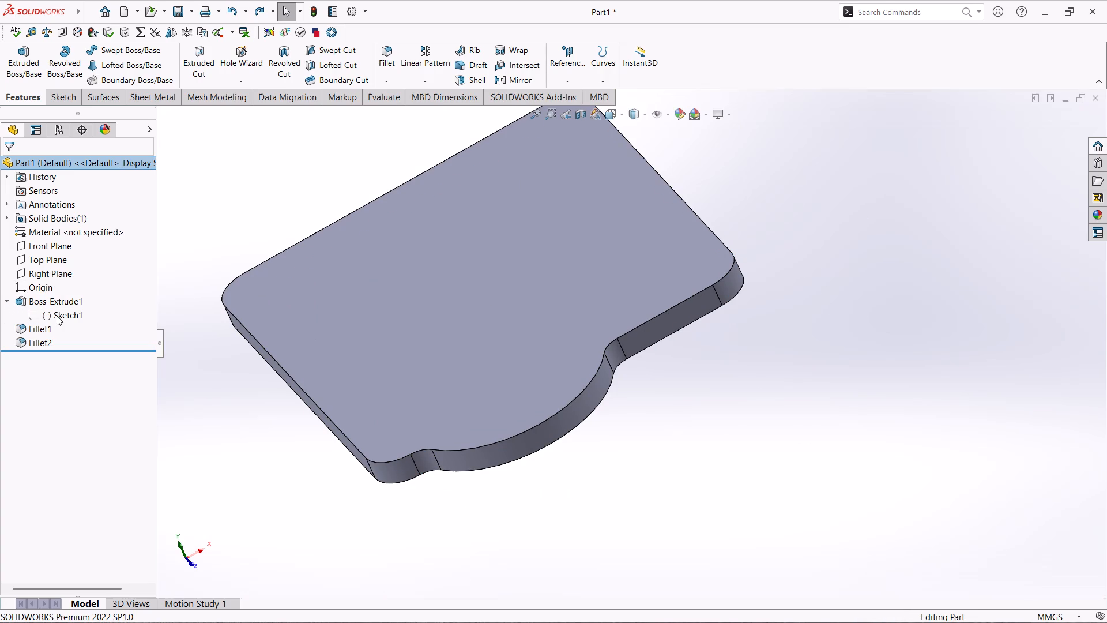
pyautogui.click(57, 316)
pyautogui.click(178, 326)
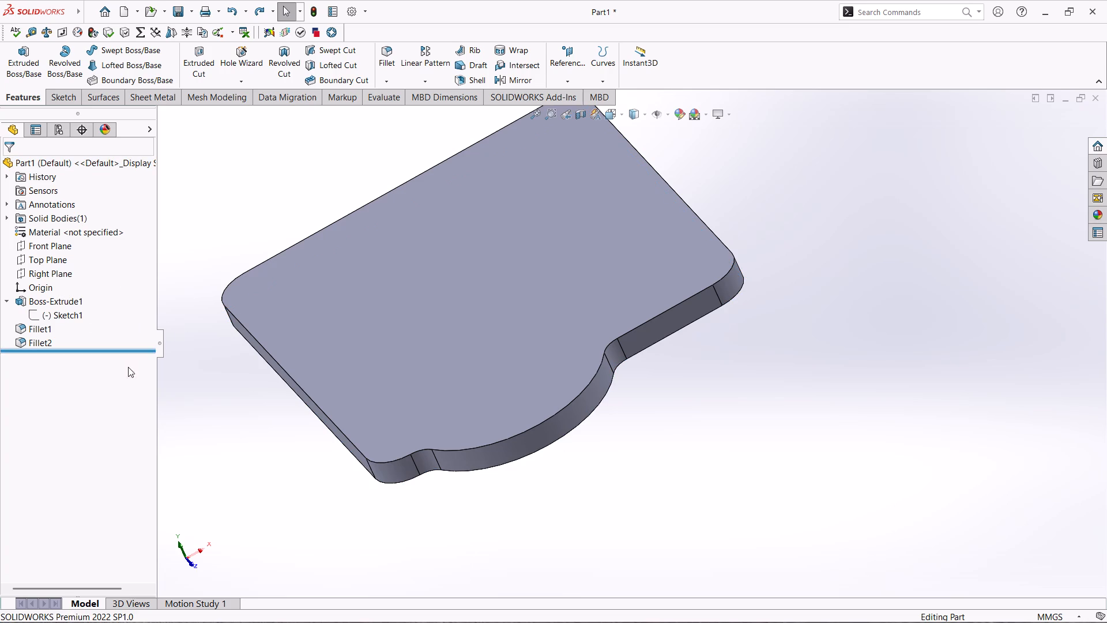
pyautogui.click(4, 306)
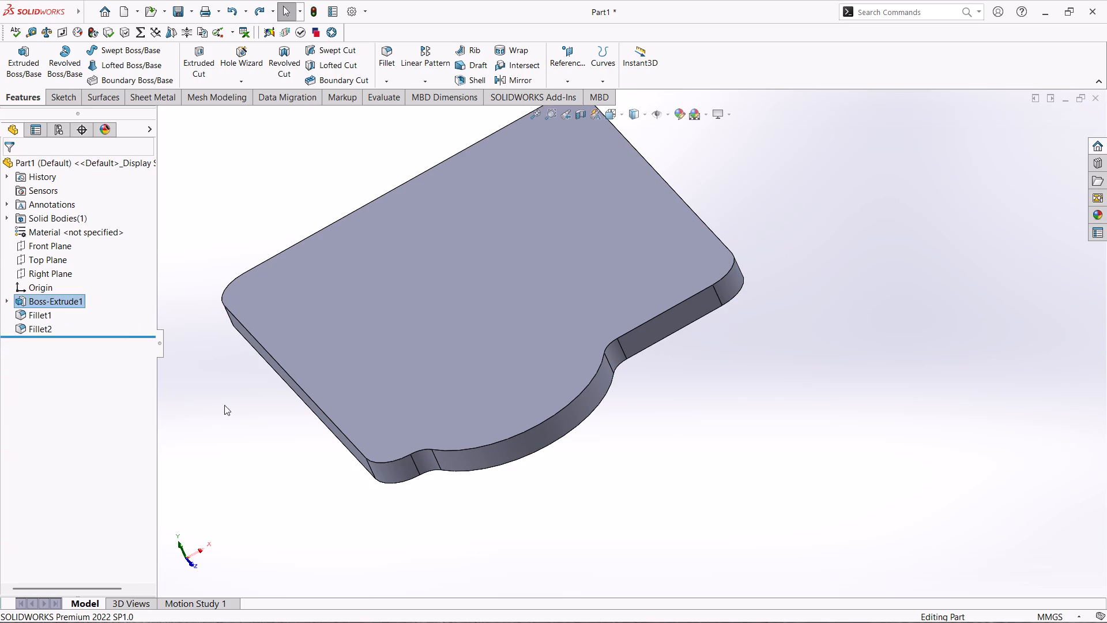
# Examine the filleted plate from several angles, including its underside and side faces.
pyautogui.scroll(2, 314, 382)
pyautogui.moveTo(408, 384); pyautogui.dragTo(529, 369, button='middle')
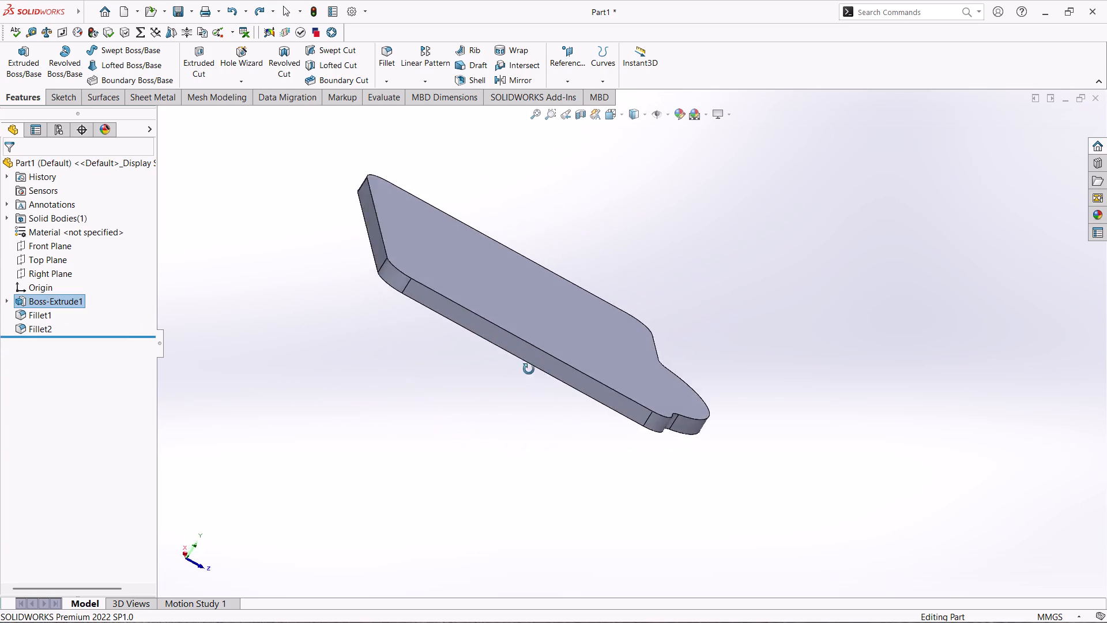
pyautogui.moveTo(529, 369); pyautogui.dragTo(651, 517, button='middle')
pyautogui.scroll(-1, 651, 517)
pyautogui.moveTo(537, 417); pyautogui.dragTo(319, 527, button='middle')
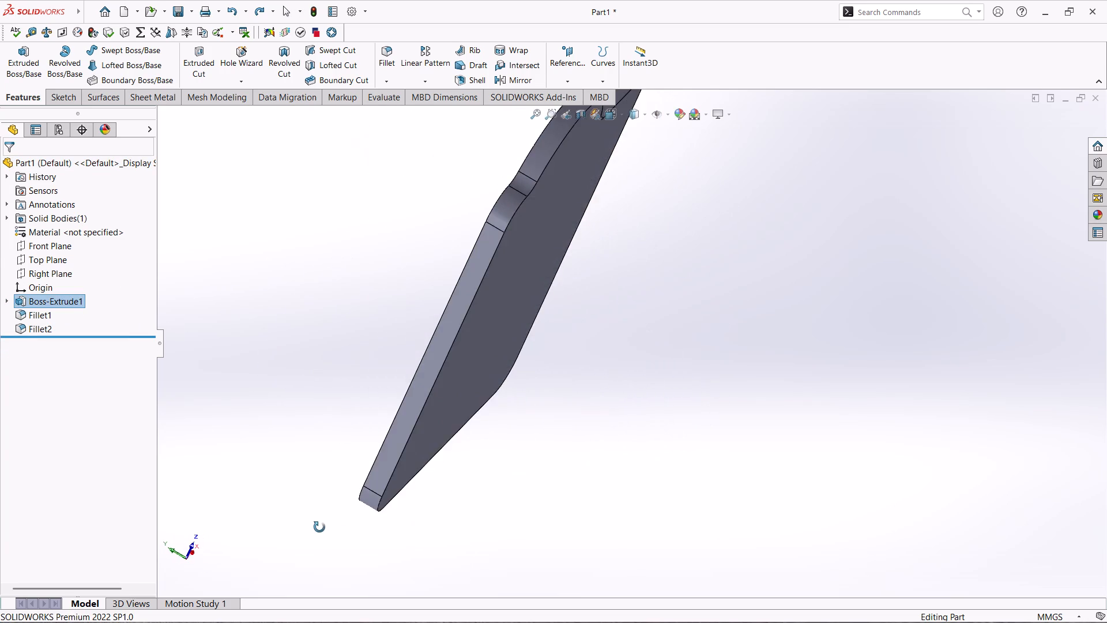
pyautogui.moveTo(319, 527); pyautogui.dragTo(319, 526, button='middle')
pyautogui.moveTo(562, 292); pyautogui.dragTo(639, 402, button='middle')
pyautogui.moveTo(433, 393); pyautogui.dragTo(435, 277, button='middle')
pyautogui.moveTo(595, 583); pyautogui.dragTo(451, 550, button='middle')
pyautogui.moveTo(638, 314); pyautogui.dragTo(635, 508, button='middle')
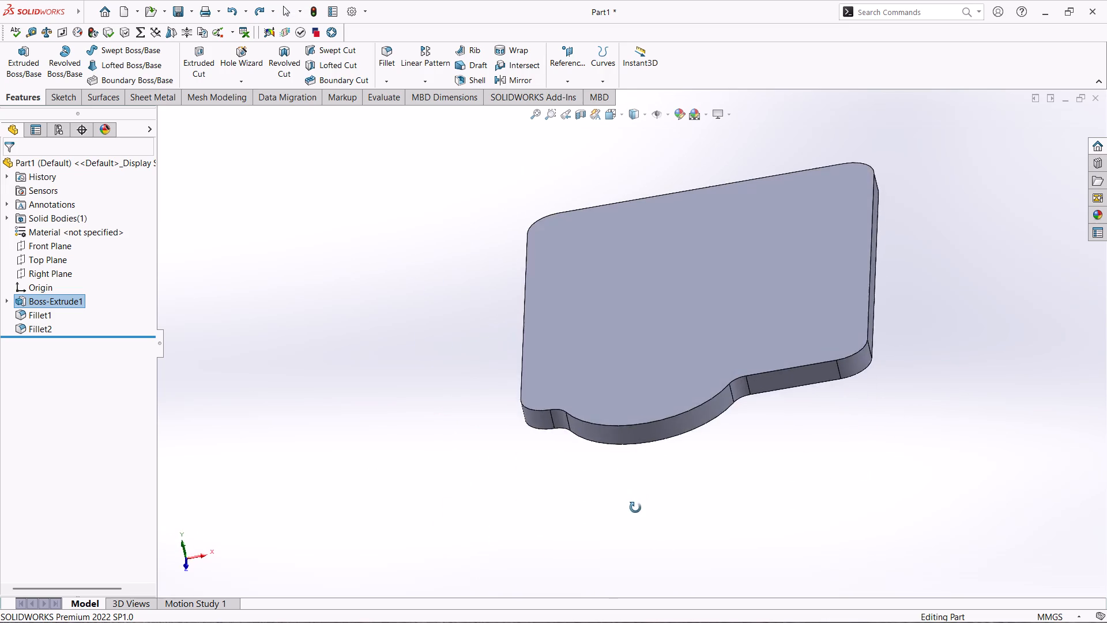
pyautogui.moveTo(635, 508); pyautogui.dragTo(679, 491, button='middle')
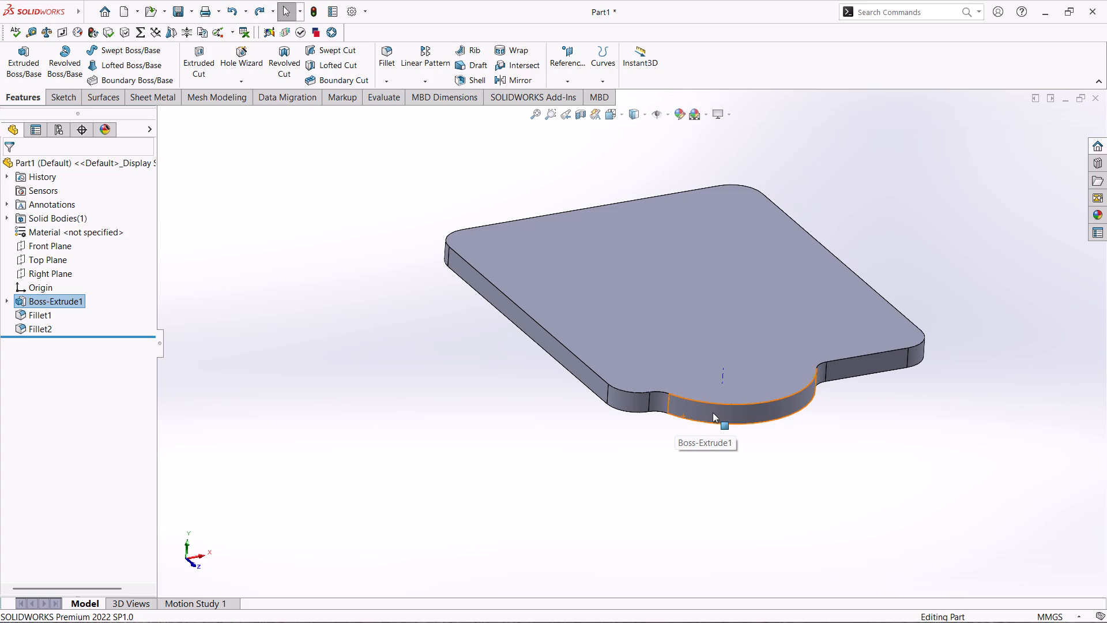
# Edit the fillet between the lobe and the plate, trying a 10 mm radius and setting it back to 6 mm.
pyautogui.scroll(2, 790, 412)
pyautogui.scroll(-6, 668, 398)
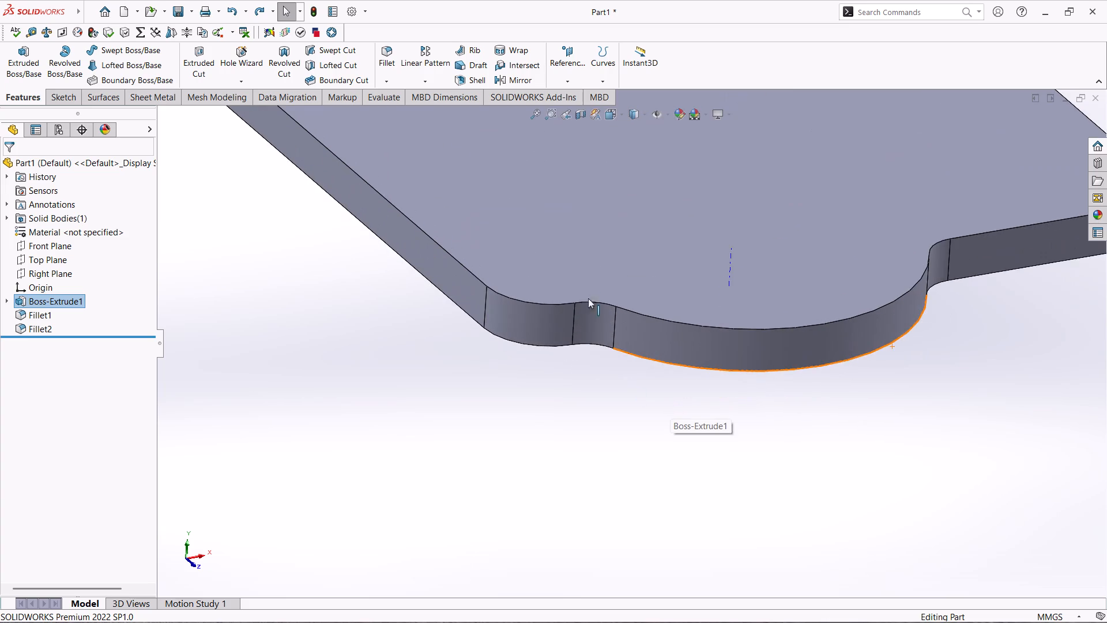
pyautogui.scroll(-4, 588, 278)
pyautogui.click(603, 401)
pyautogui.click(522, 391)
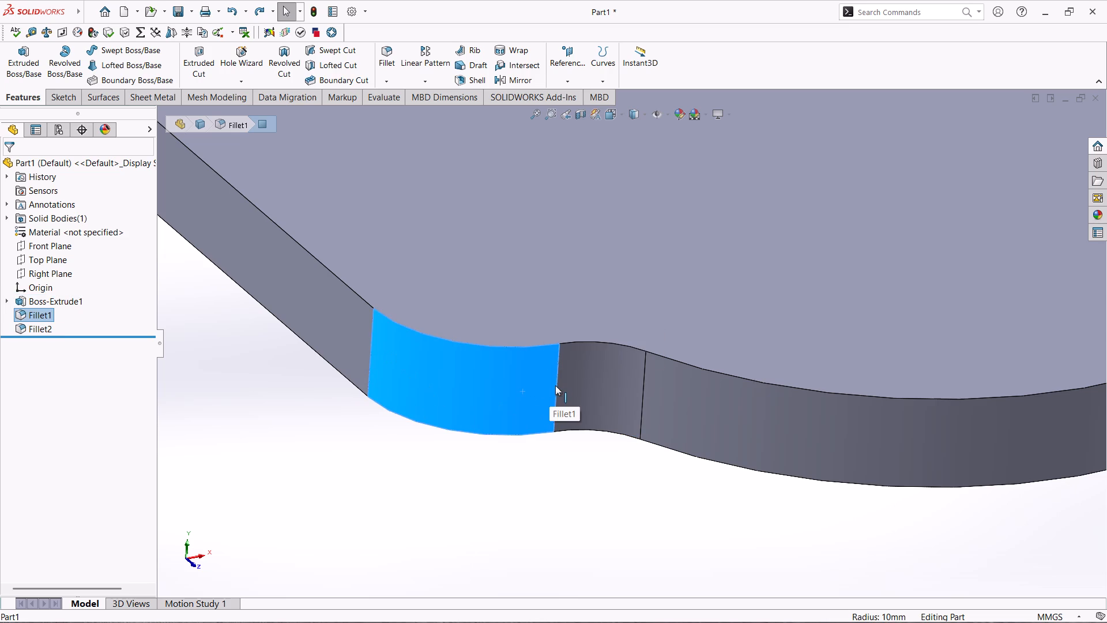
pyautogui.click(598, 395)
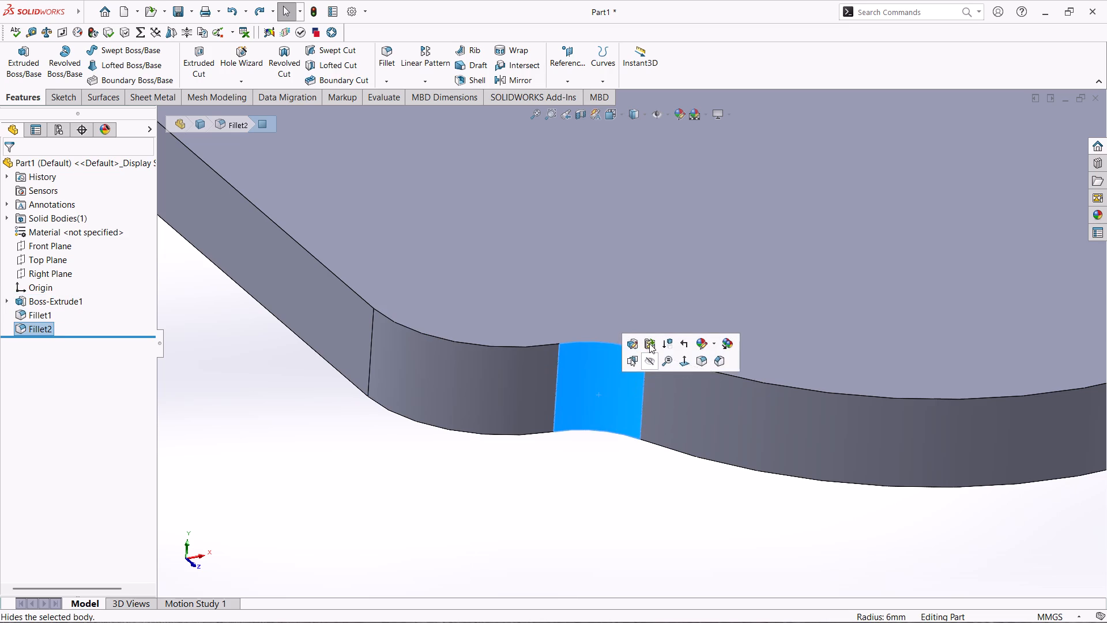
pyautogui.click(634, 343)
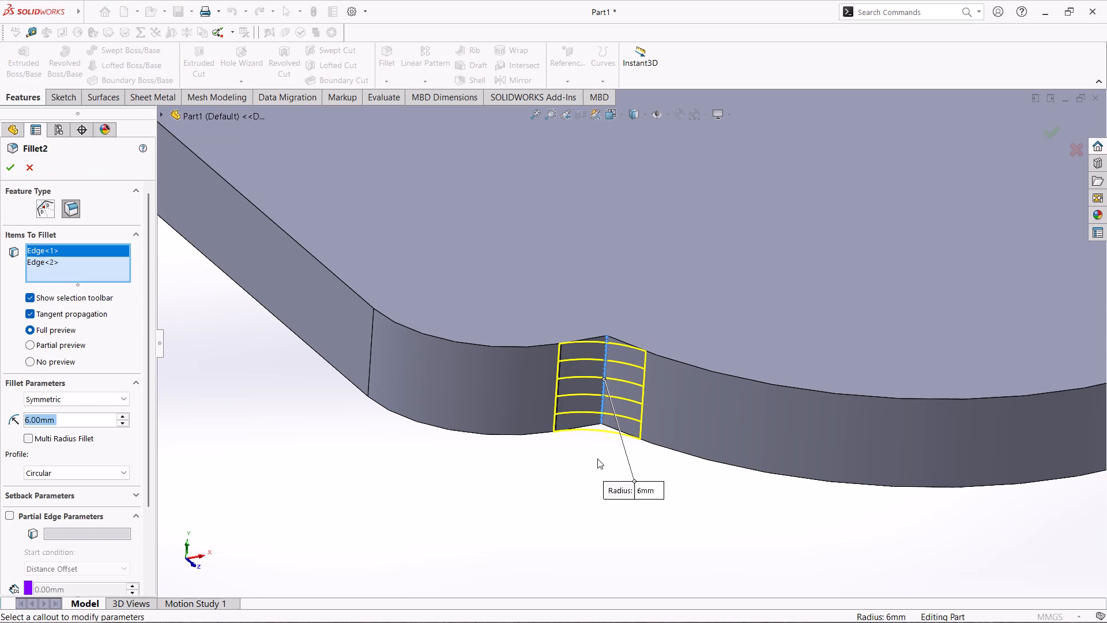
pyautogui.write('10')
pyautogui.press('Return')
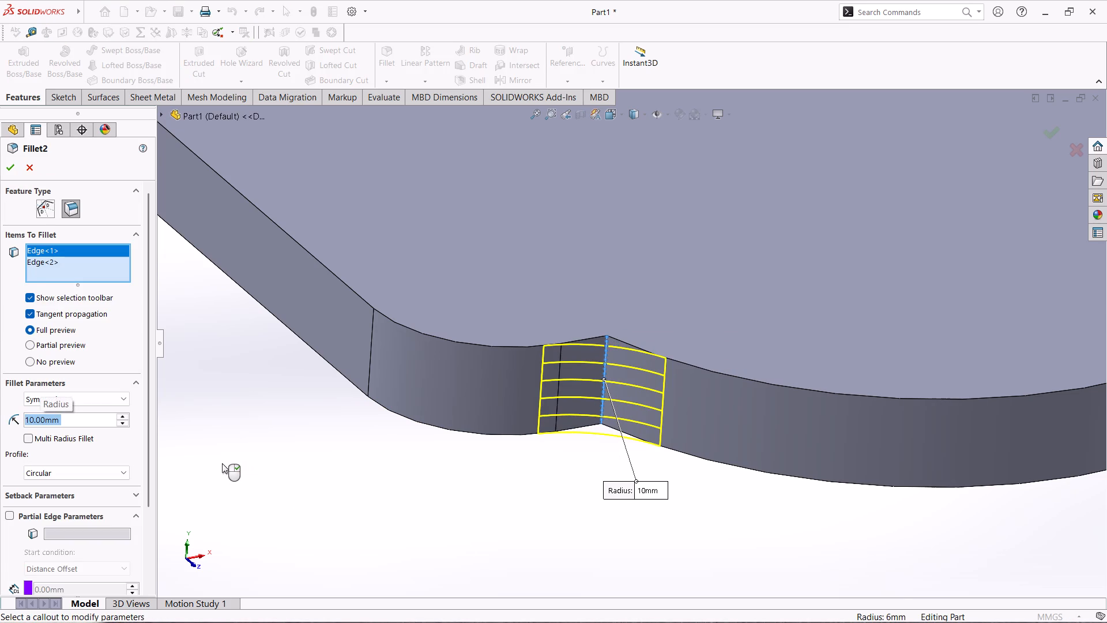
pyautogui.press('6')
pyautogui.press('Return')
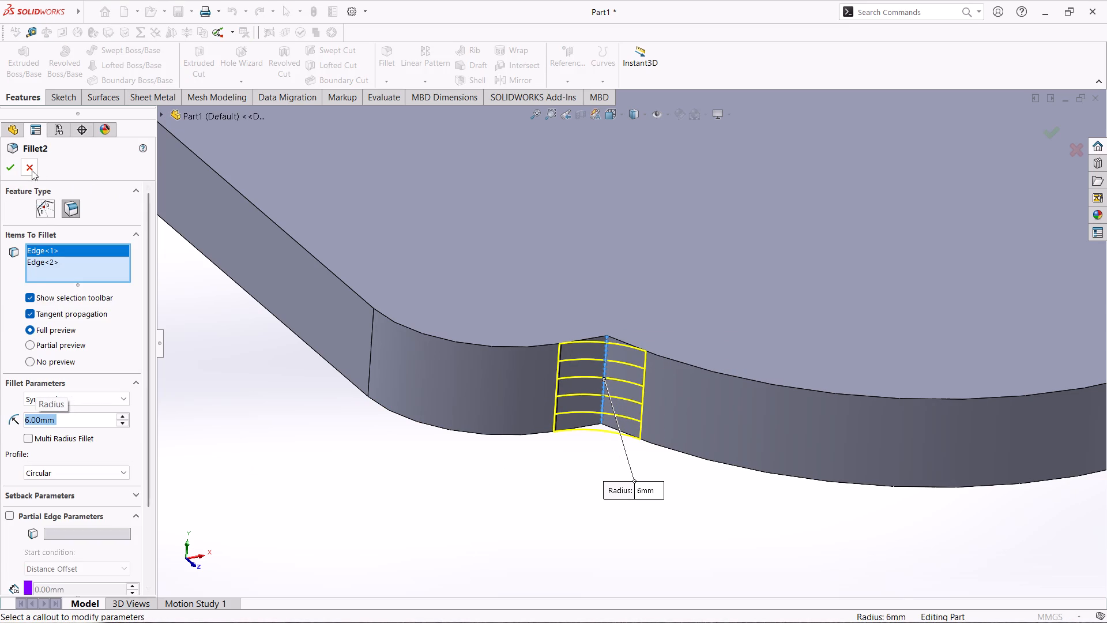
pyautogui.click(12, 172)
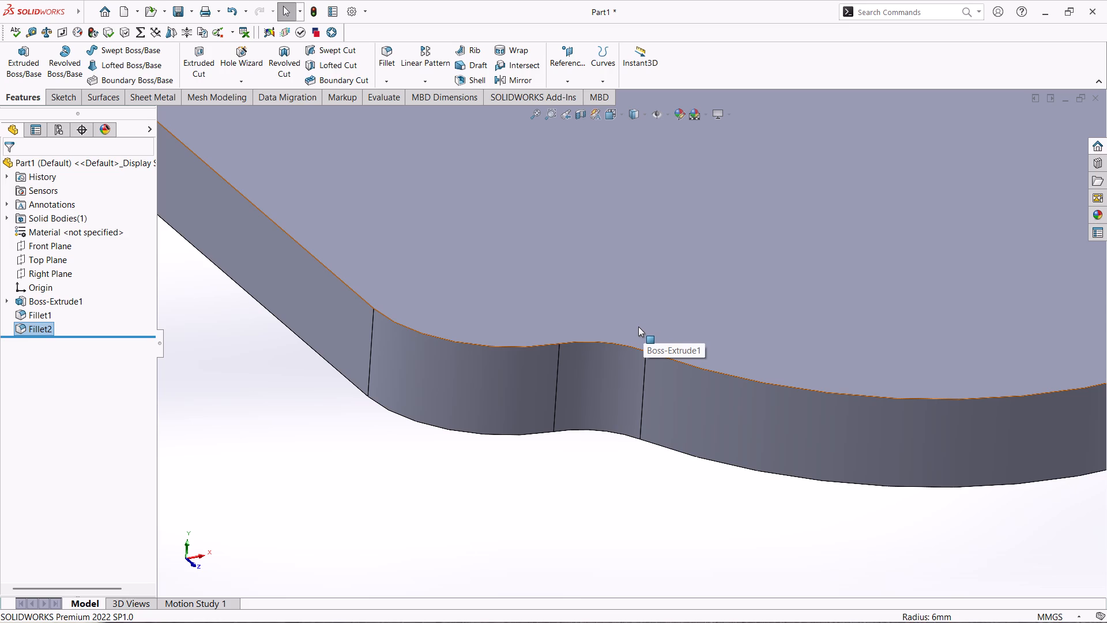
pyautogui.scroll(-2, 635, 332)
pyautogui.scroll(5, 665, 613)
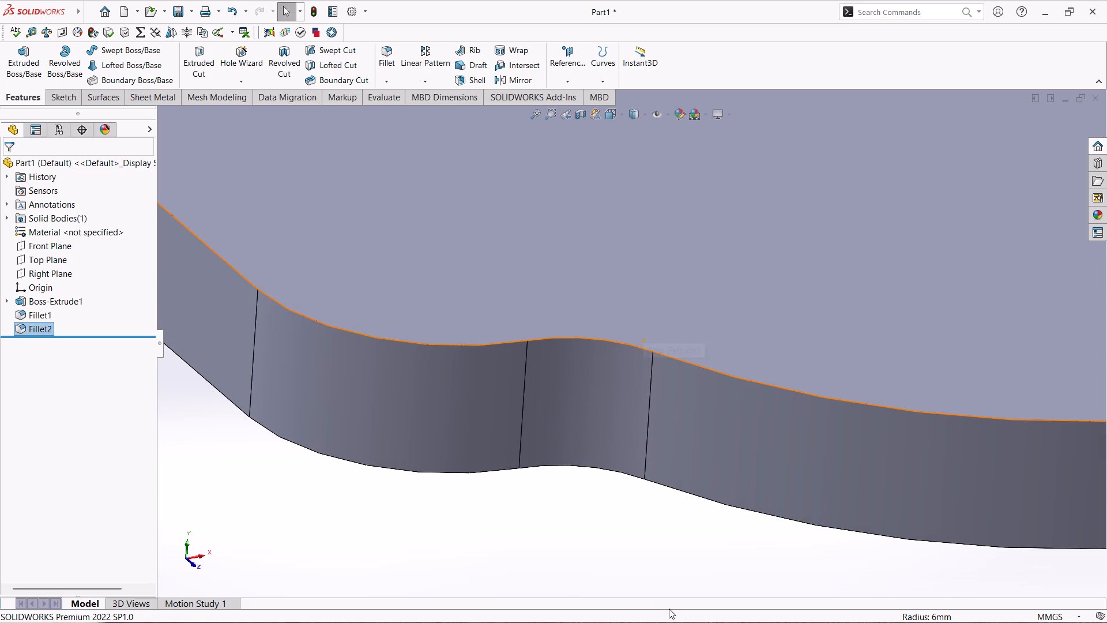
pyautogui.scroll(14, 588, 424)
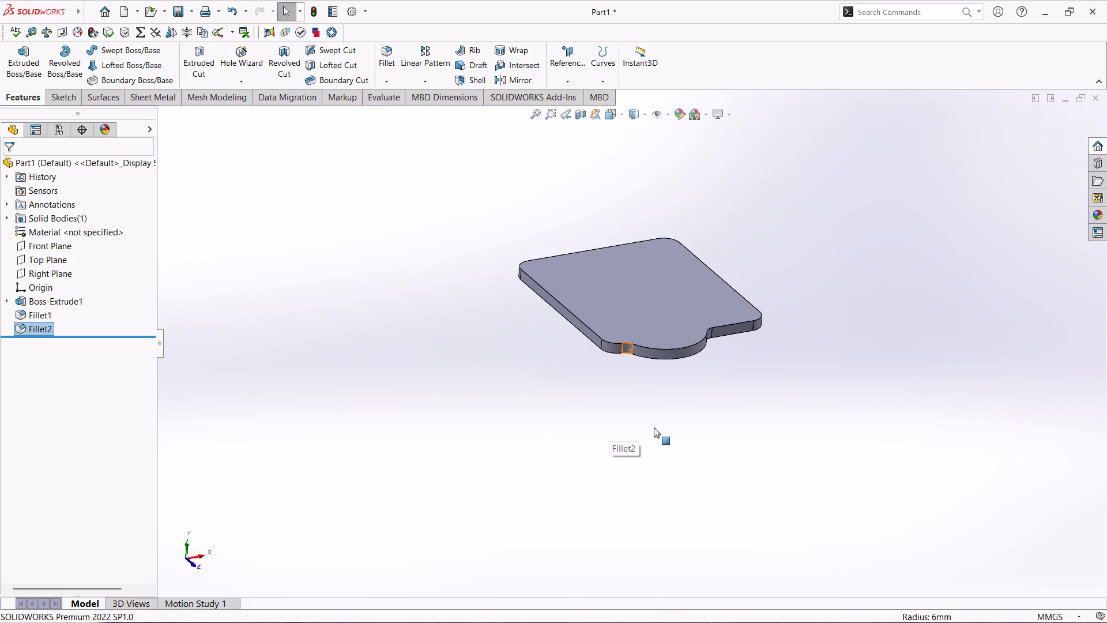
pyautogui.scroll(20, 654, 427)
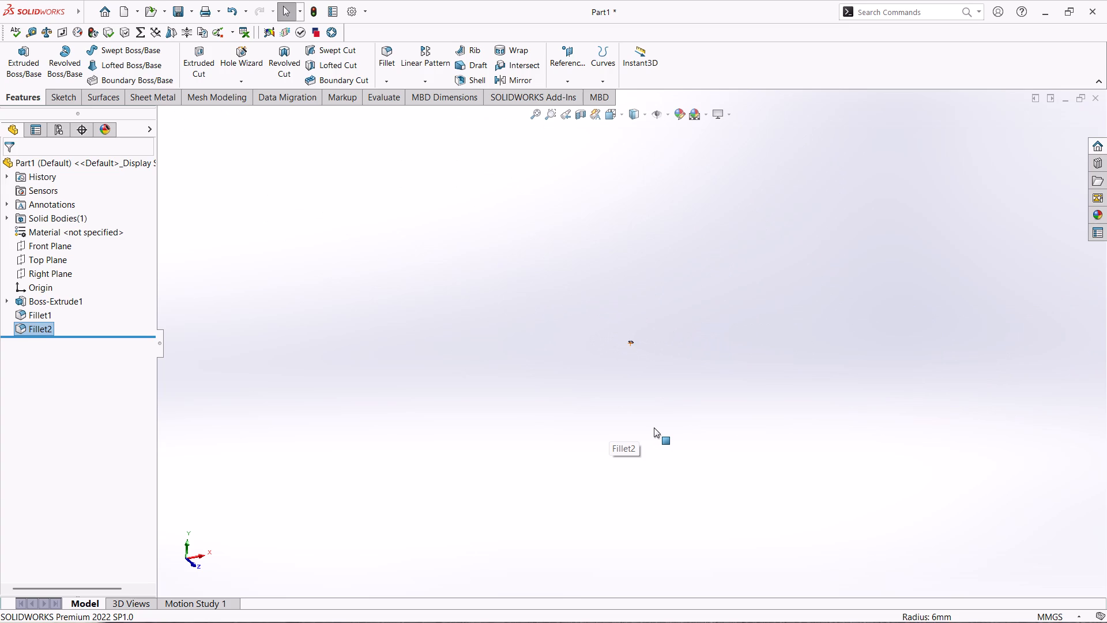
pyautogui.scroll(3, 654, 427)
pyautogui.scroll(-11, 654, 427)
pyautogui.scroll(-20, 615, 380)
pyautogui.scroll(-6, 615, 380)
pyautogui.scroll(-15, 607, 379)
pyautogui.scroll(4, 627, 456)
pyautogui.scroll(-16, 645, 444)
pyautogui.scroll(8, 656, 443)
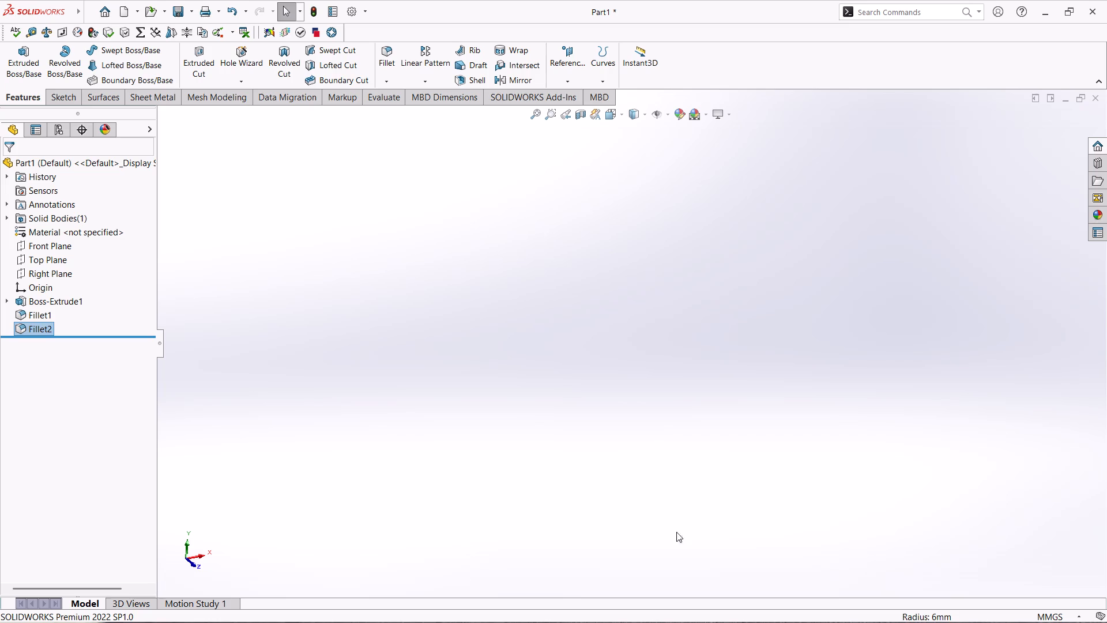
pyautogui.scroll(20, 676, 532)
# Open the sketch of the plate's base extrusion to review its dimensions, and exit it.
pyautogui.click(37, 168)
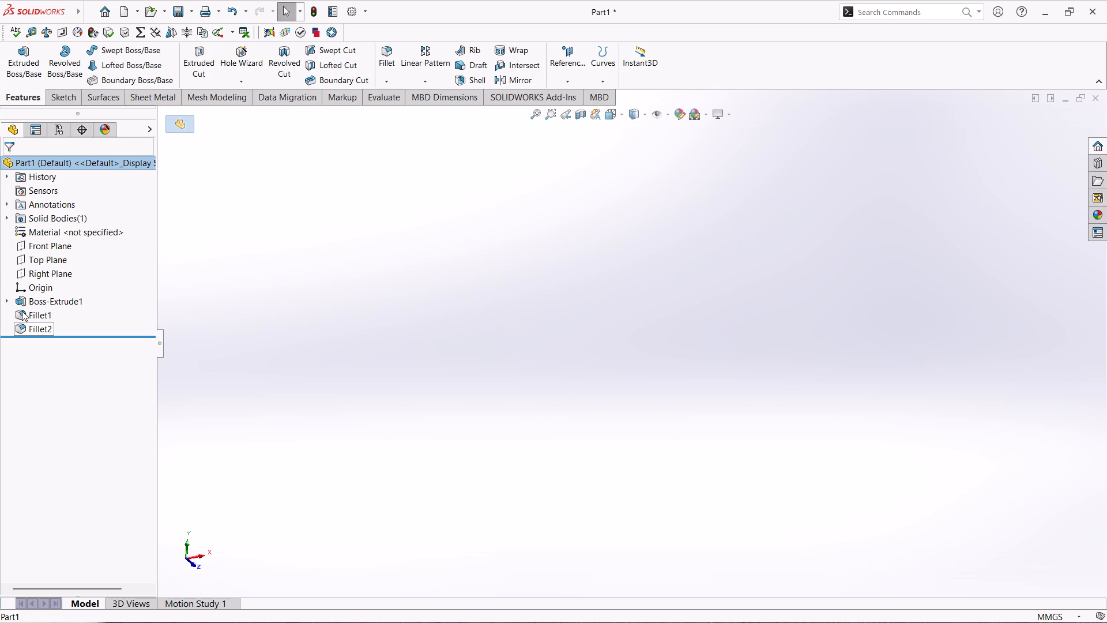
pyautogui.click(9, 299)
pyautogui.click(41, 311)
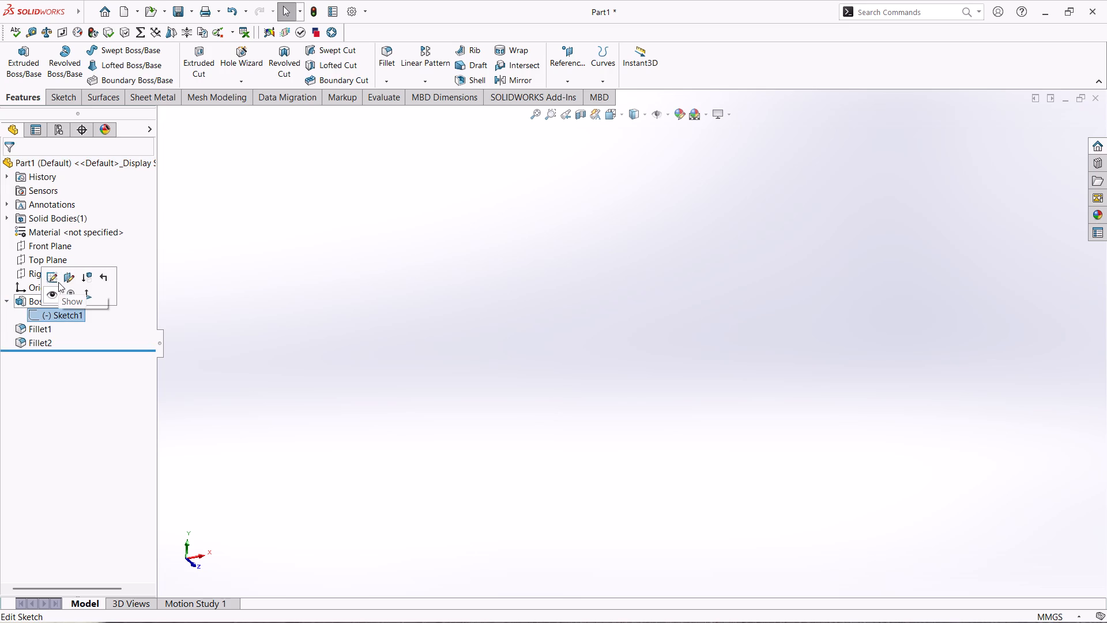
pyautogui.click(53, 277)
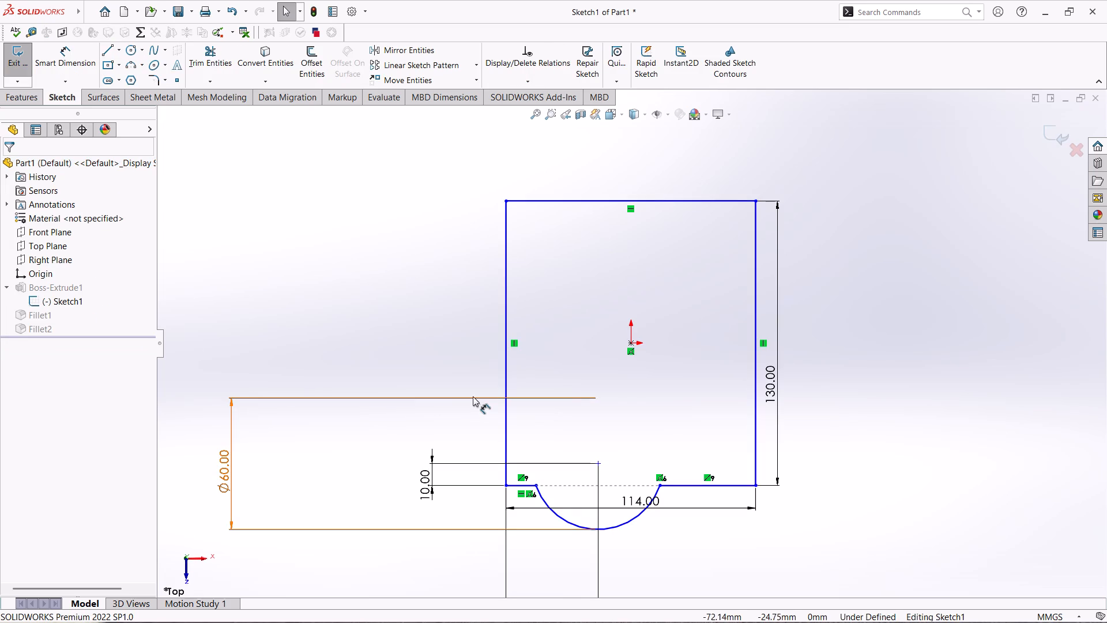
pyautogui.click(9, 52)
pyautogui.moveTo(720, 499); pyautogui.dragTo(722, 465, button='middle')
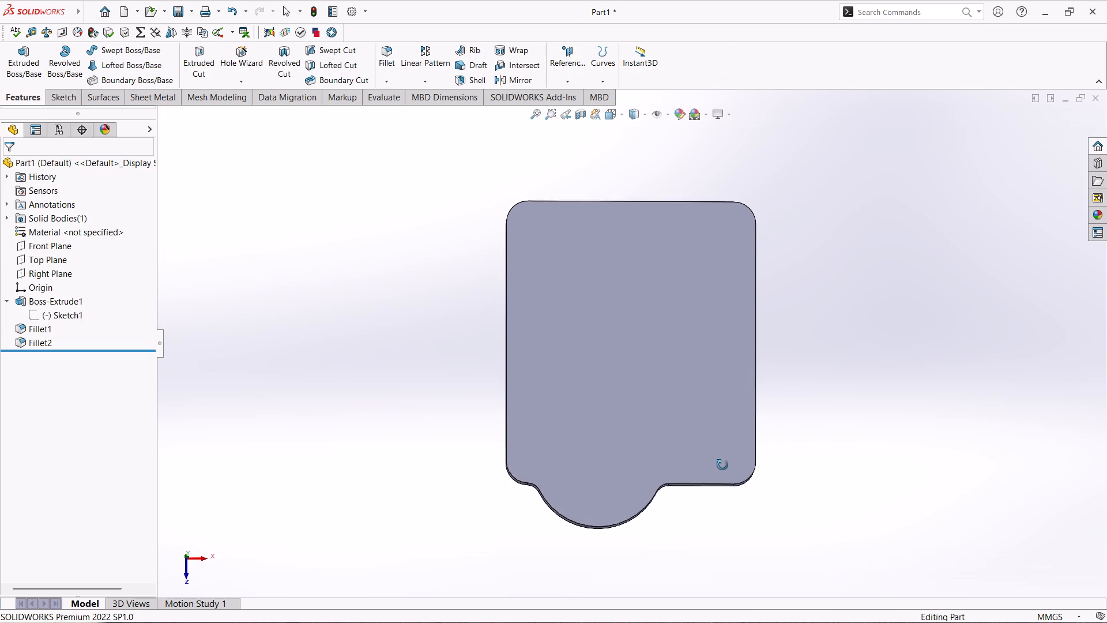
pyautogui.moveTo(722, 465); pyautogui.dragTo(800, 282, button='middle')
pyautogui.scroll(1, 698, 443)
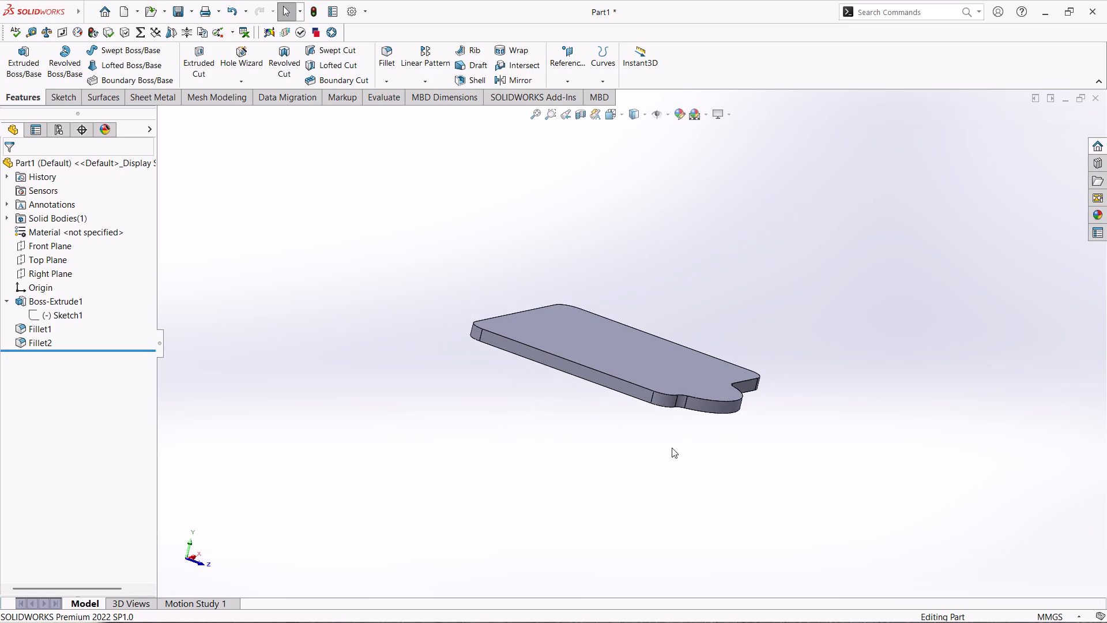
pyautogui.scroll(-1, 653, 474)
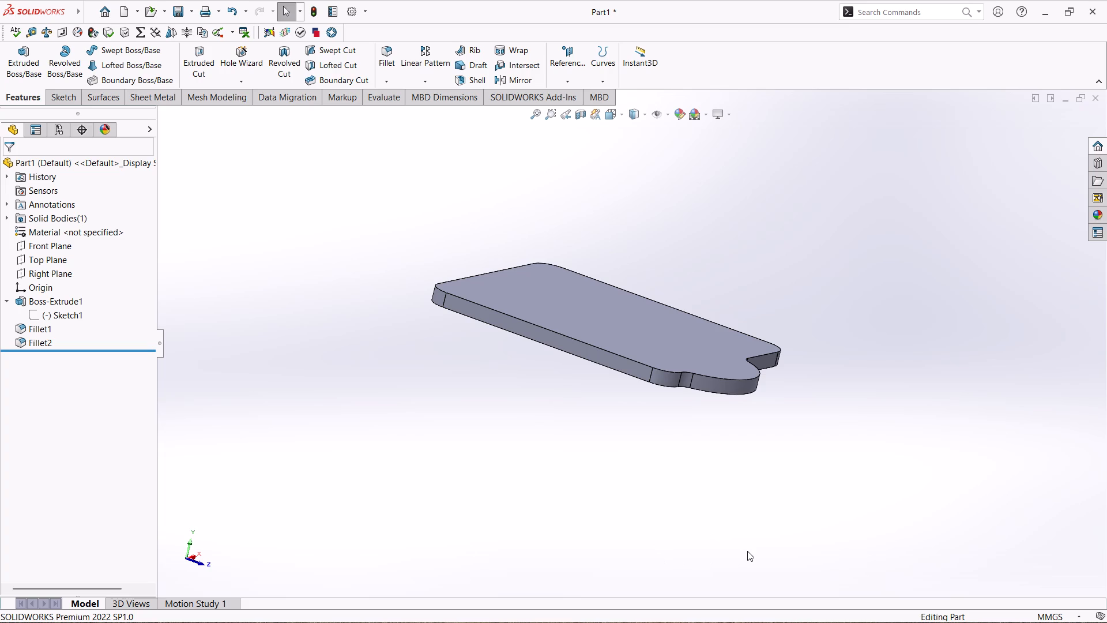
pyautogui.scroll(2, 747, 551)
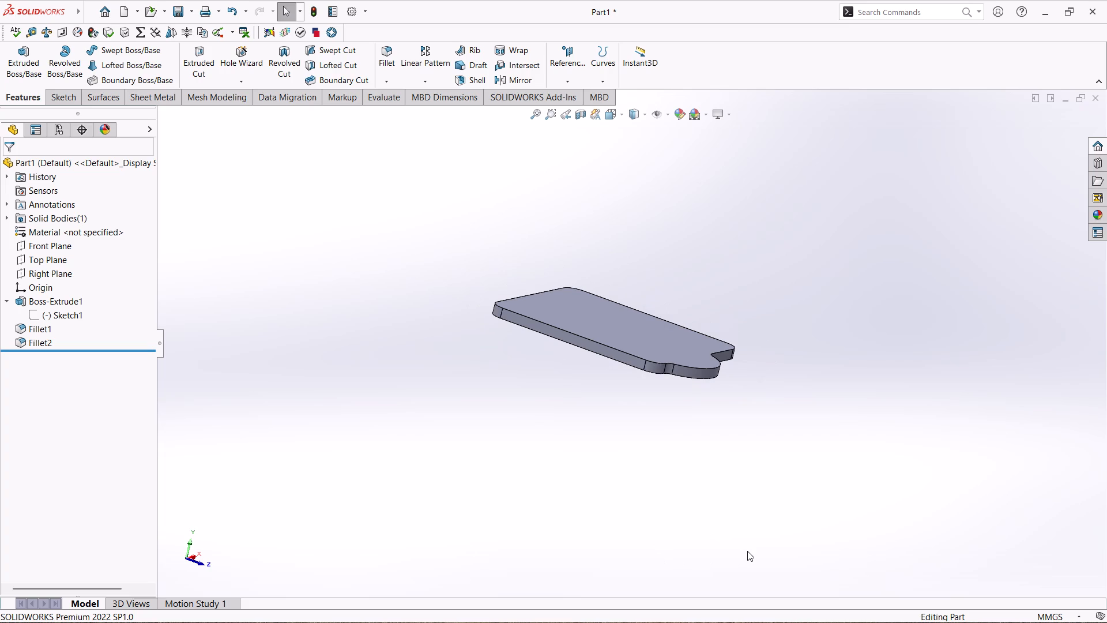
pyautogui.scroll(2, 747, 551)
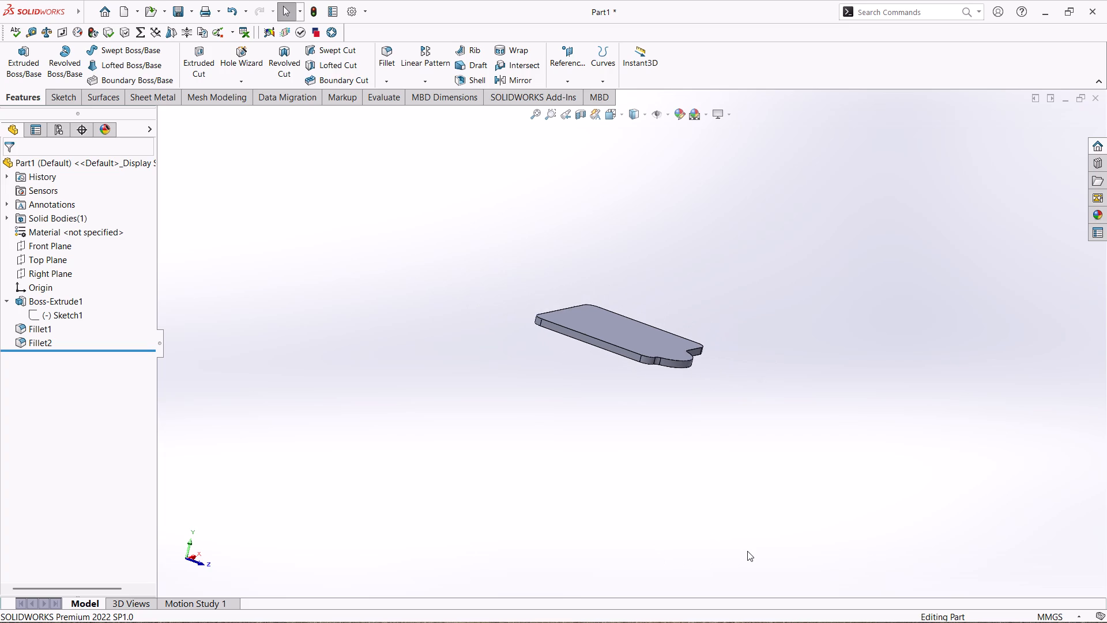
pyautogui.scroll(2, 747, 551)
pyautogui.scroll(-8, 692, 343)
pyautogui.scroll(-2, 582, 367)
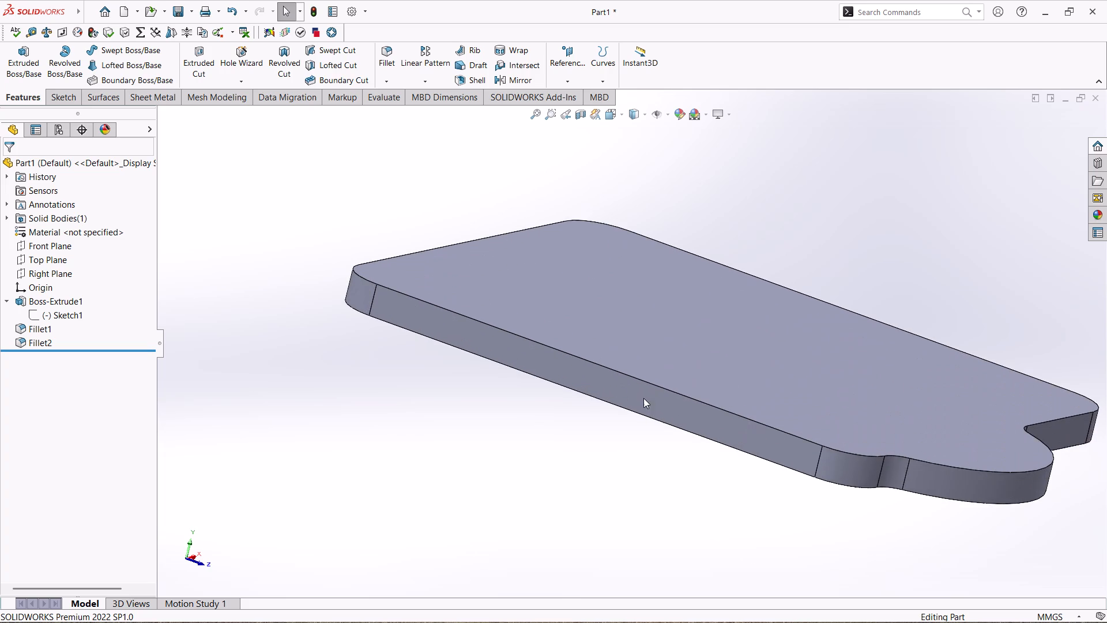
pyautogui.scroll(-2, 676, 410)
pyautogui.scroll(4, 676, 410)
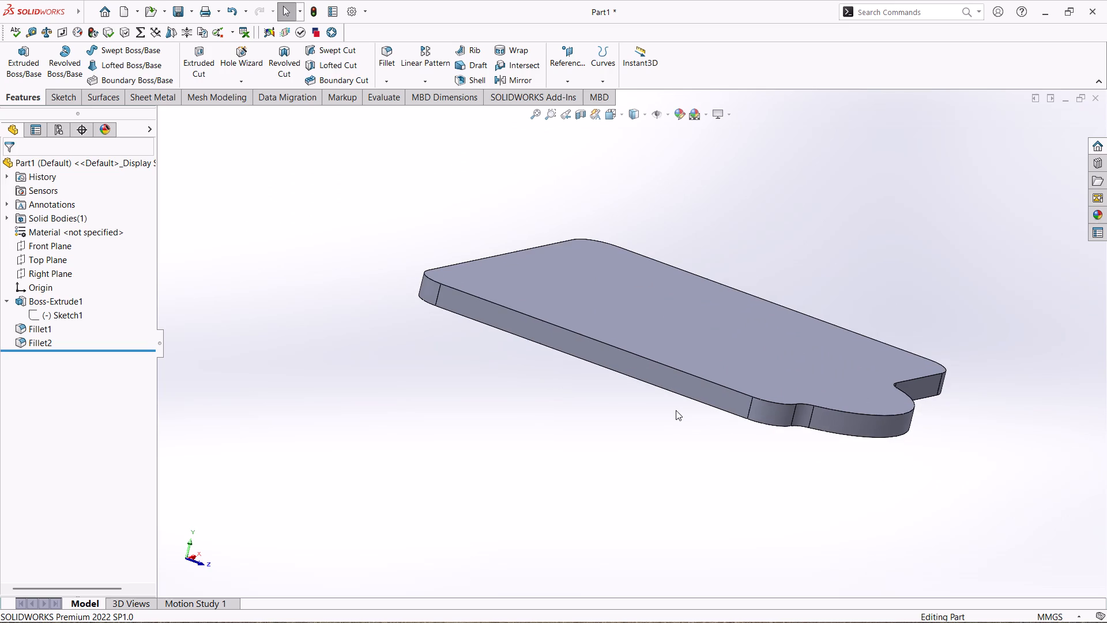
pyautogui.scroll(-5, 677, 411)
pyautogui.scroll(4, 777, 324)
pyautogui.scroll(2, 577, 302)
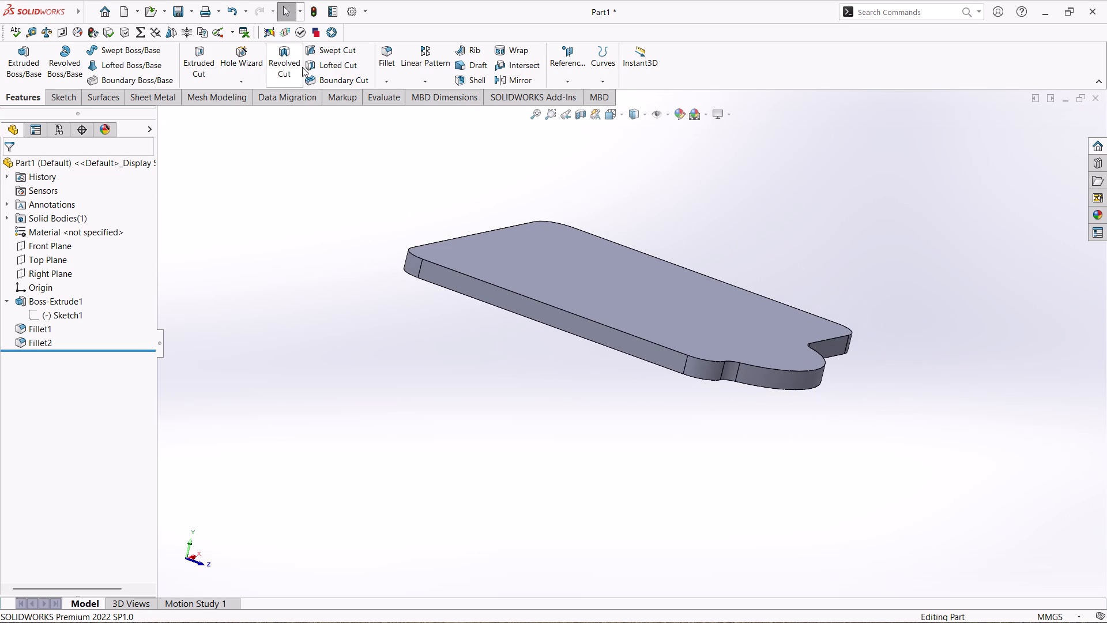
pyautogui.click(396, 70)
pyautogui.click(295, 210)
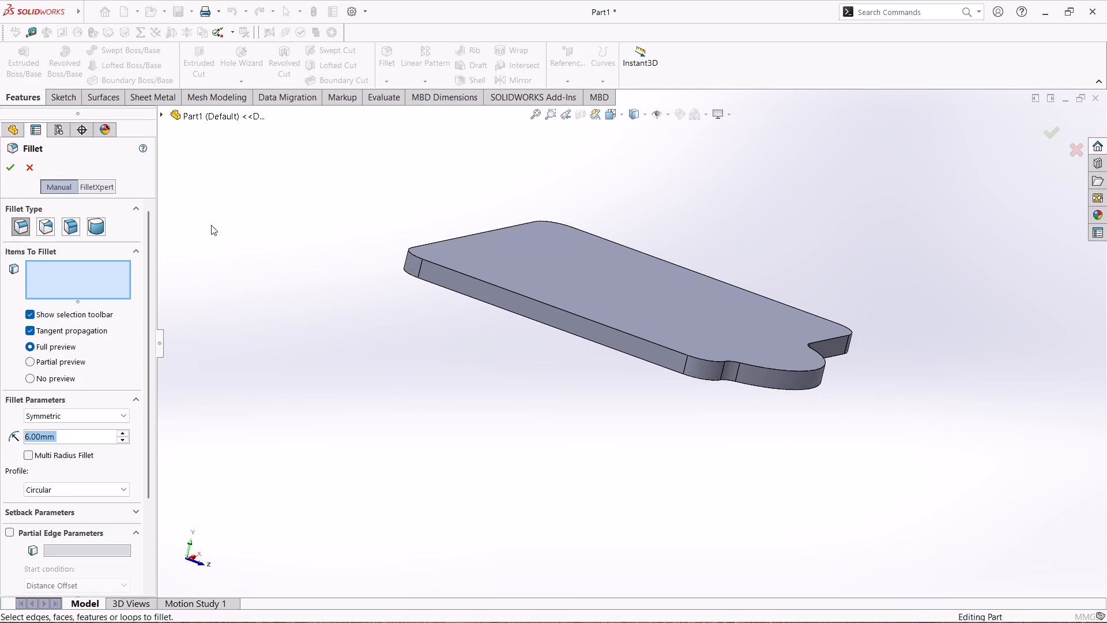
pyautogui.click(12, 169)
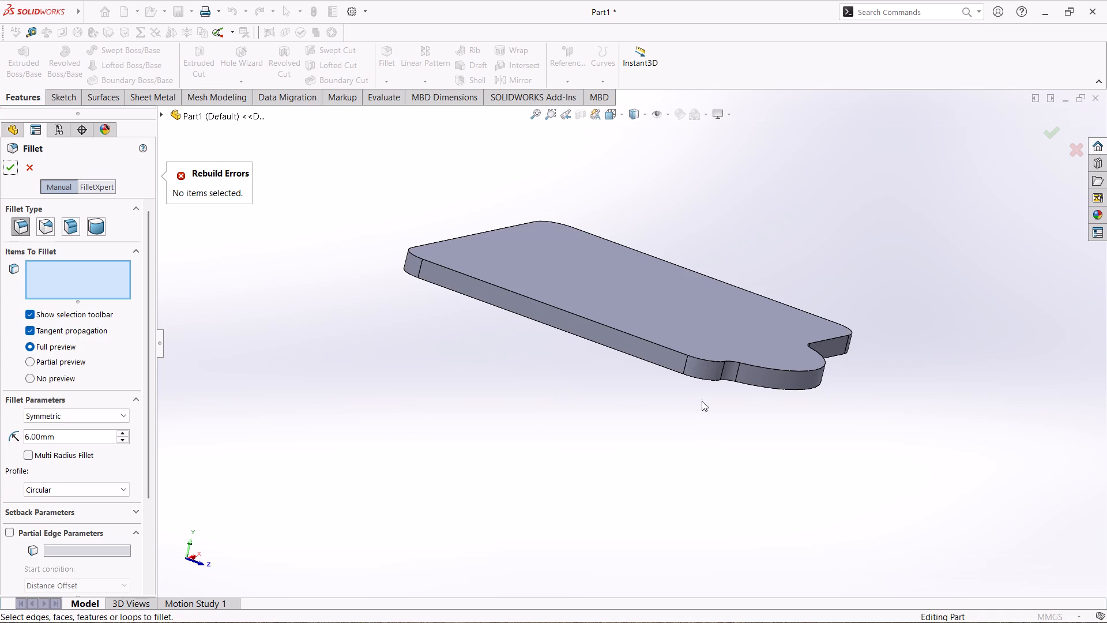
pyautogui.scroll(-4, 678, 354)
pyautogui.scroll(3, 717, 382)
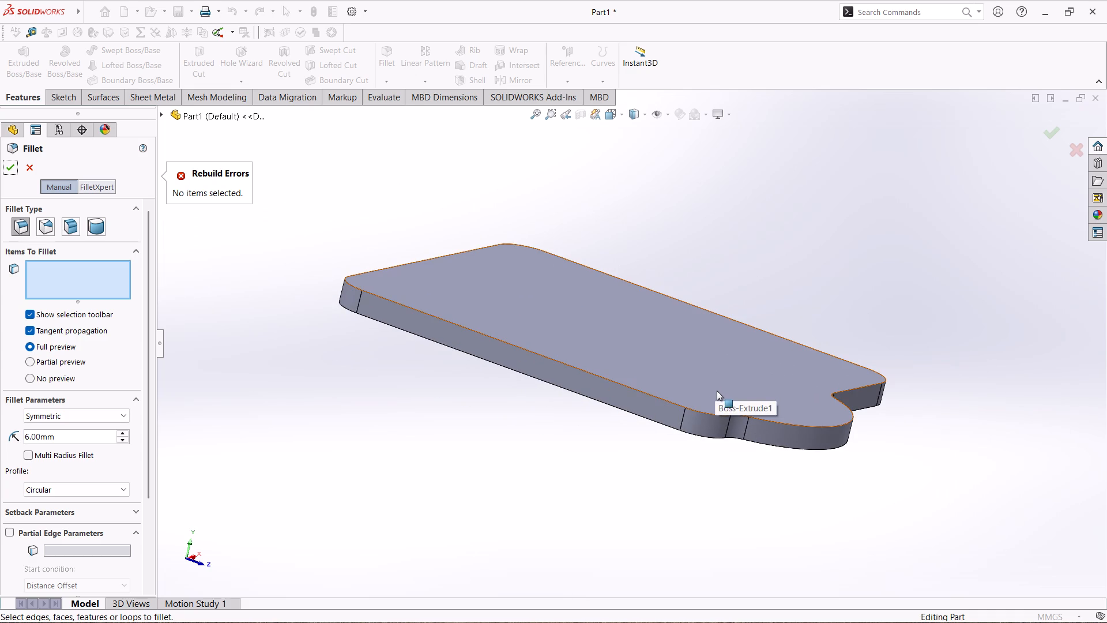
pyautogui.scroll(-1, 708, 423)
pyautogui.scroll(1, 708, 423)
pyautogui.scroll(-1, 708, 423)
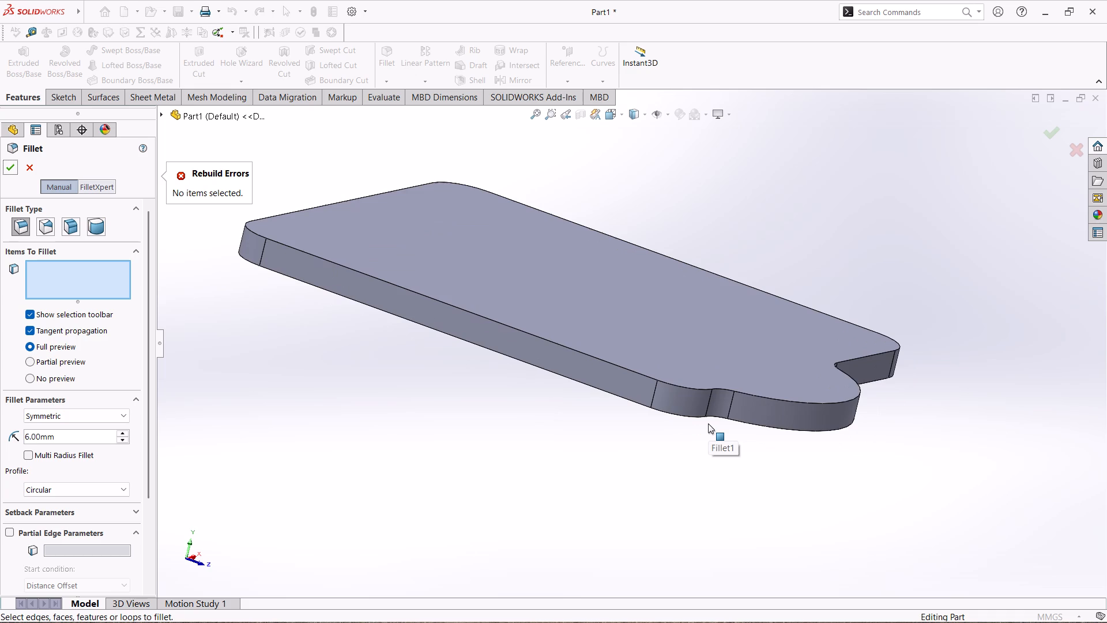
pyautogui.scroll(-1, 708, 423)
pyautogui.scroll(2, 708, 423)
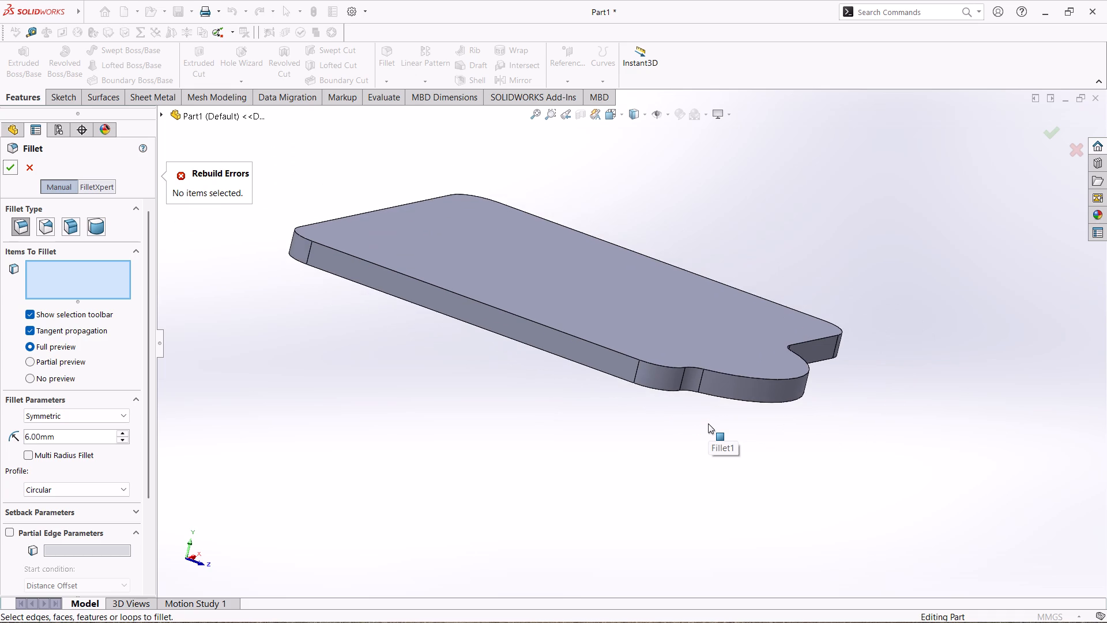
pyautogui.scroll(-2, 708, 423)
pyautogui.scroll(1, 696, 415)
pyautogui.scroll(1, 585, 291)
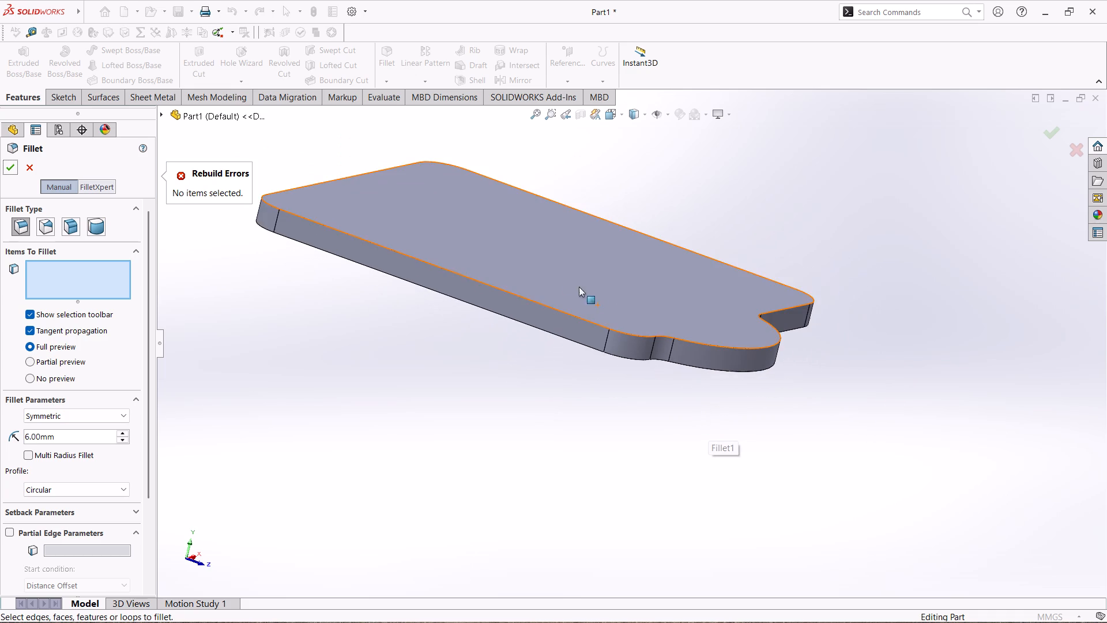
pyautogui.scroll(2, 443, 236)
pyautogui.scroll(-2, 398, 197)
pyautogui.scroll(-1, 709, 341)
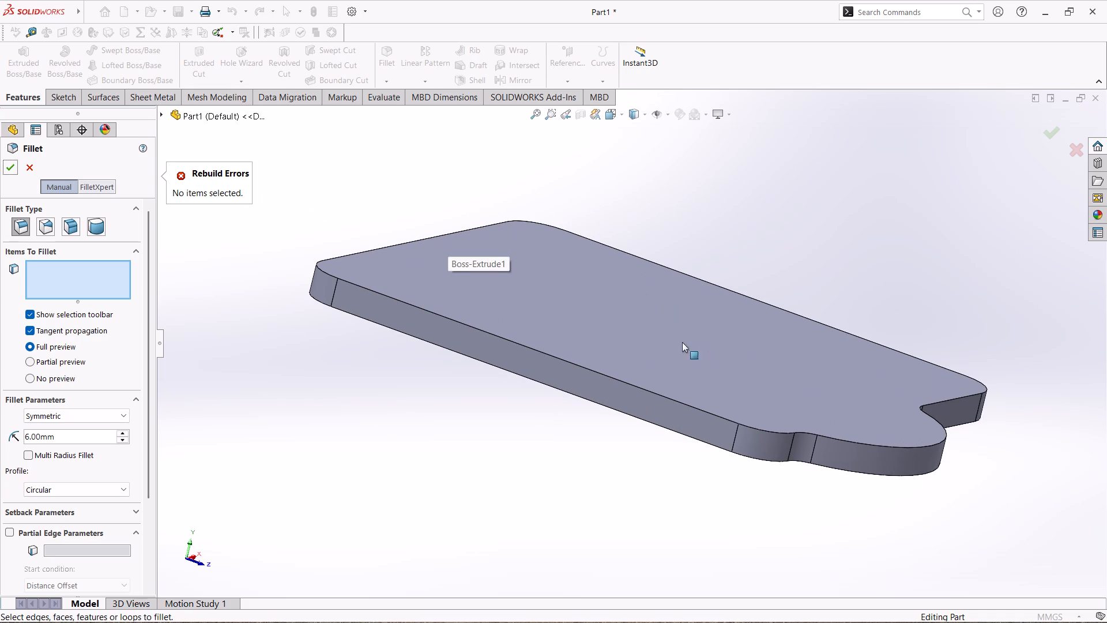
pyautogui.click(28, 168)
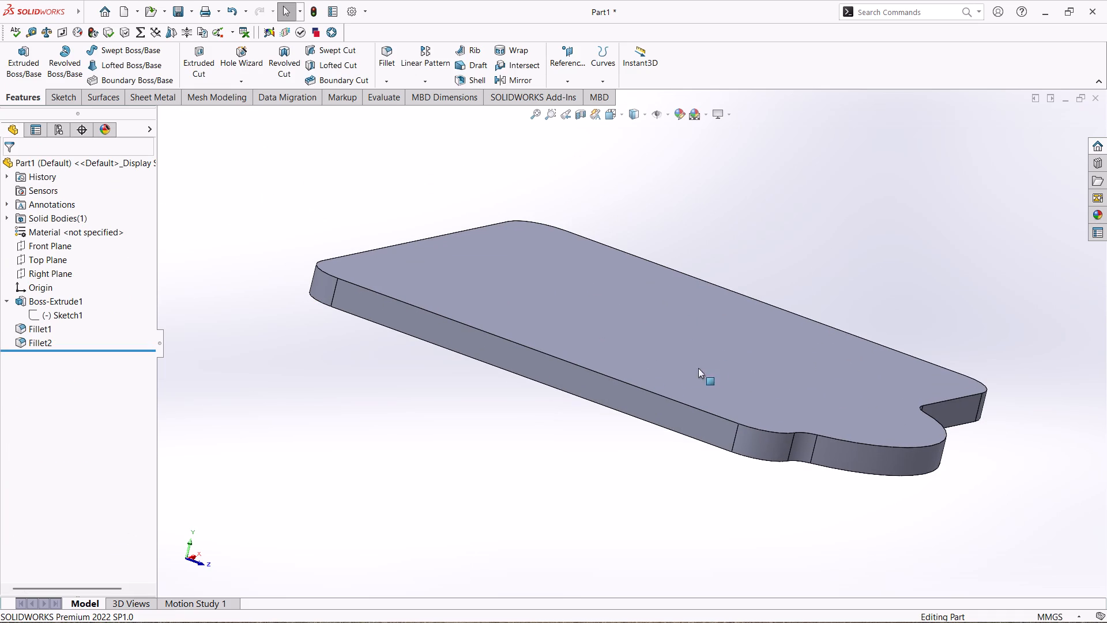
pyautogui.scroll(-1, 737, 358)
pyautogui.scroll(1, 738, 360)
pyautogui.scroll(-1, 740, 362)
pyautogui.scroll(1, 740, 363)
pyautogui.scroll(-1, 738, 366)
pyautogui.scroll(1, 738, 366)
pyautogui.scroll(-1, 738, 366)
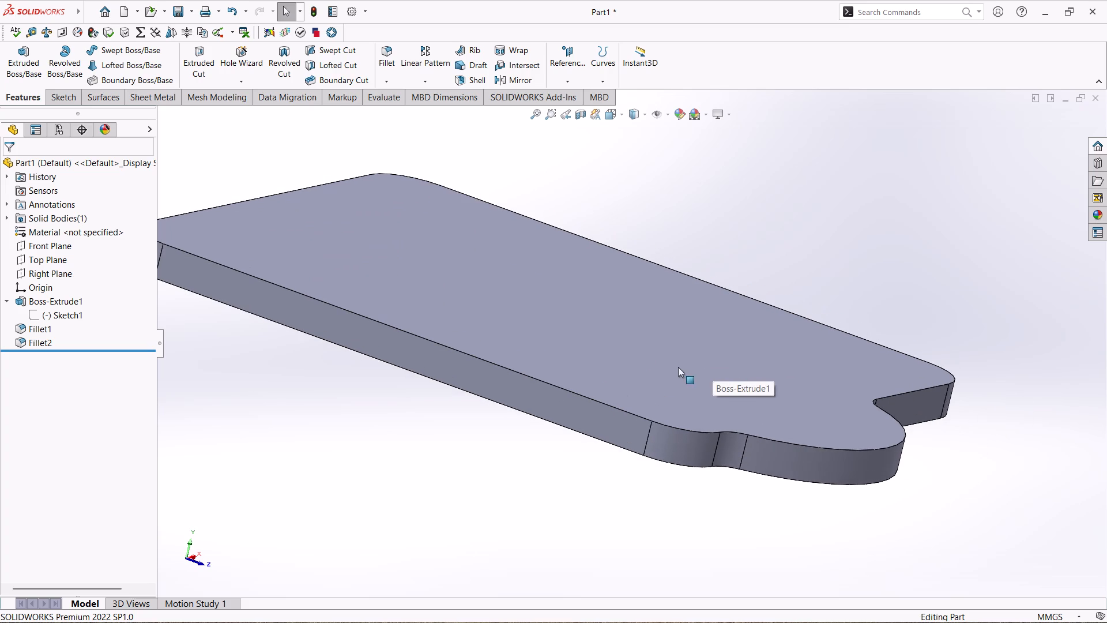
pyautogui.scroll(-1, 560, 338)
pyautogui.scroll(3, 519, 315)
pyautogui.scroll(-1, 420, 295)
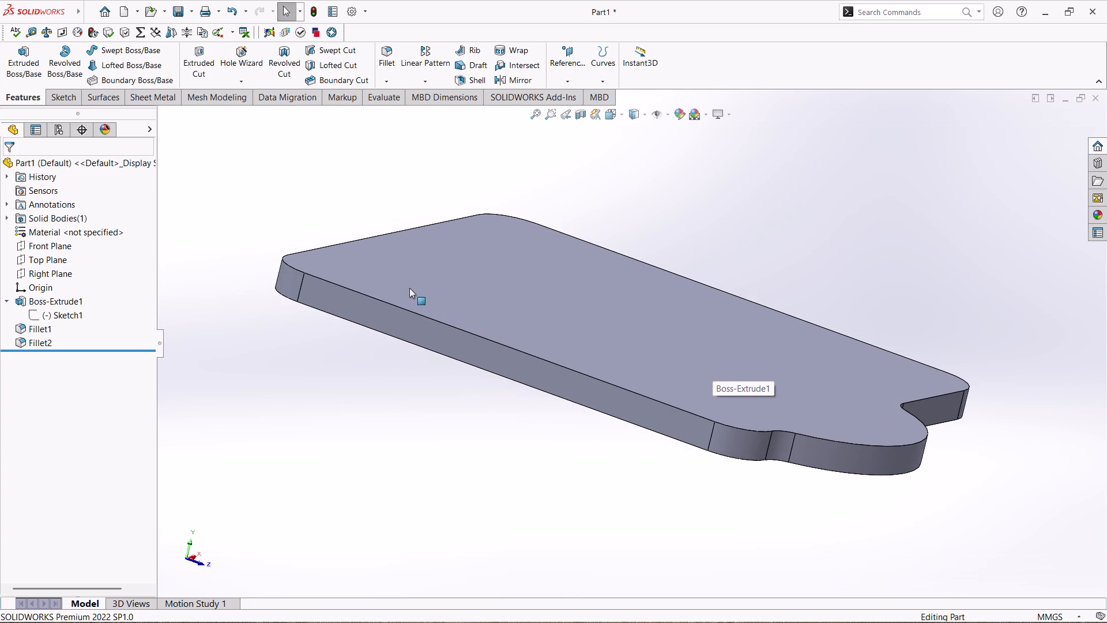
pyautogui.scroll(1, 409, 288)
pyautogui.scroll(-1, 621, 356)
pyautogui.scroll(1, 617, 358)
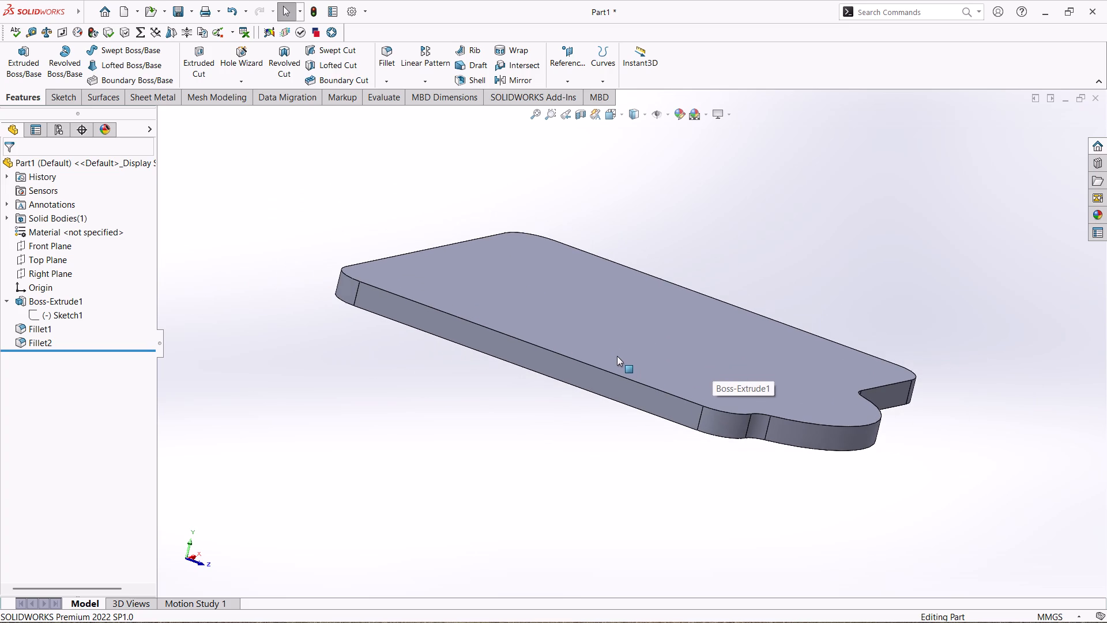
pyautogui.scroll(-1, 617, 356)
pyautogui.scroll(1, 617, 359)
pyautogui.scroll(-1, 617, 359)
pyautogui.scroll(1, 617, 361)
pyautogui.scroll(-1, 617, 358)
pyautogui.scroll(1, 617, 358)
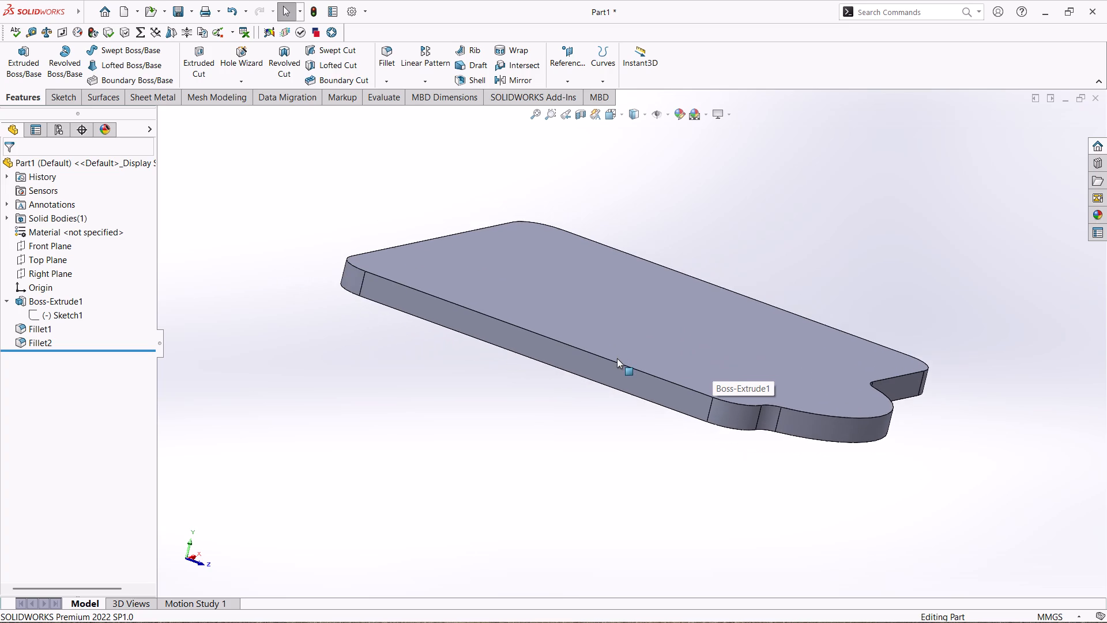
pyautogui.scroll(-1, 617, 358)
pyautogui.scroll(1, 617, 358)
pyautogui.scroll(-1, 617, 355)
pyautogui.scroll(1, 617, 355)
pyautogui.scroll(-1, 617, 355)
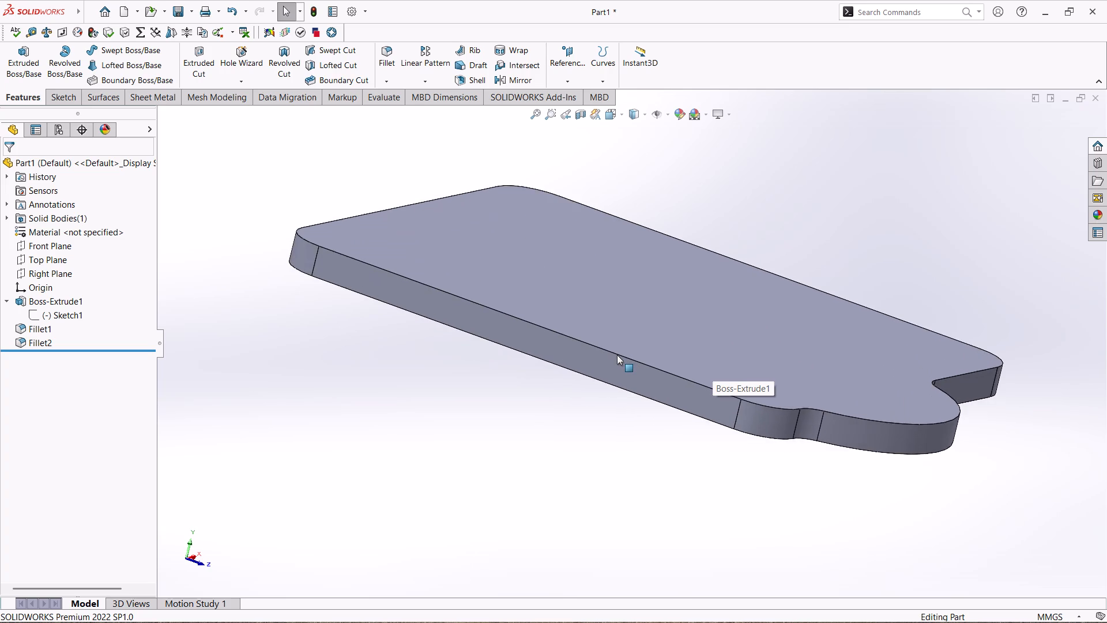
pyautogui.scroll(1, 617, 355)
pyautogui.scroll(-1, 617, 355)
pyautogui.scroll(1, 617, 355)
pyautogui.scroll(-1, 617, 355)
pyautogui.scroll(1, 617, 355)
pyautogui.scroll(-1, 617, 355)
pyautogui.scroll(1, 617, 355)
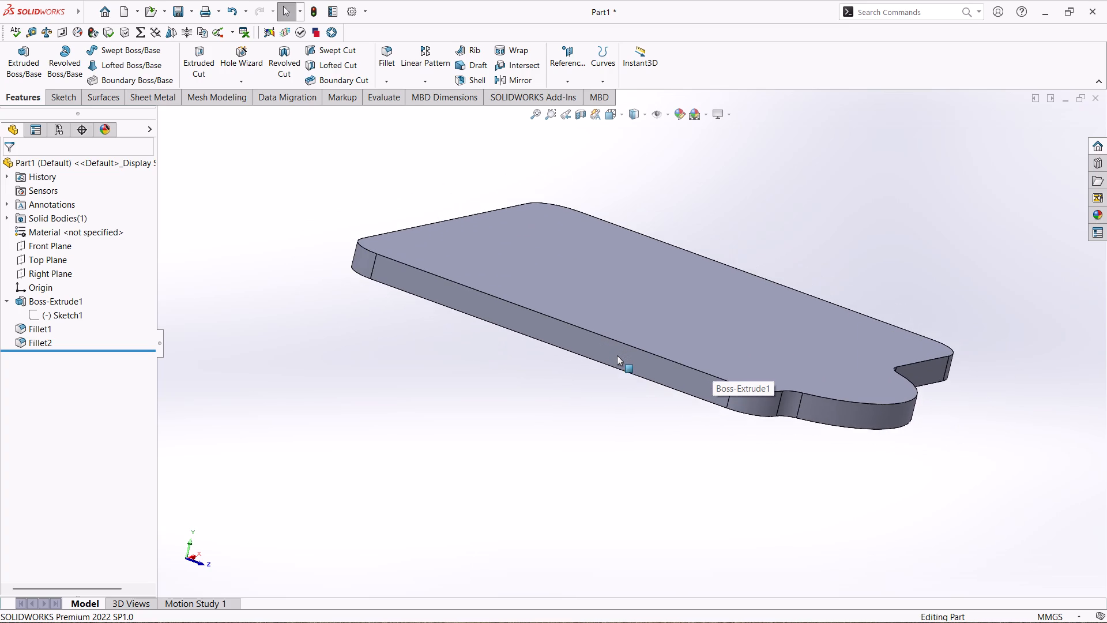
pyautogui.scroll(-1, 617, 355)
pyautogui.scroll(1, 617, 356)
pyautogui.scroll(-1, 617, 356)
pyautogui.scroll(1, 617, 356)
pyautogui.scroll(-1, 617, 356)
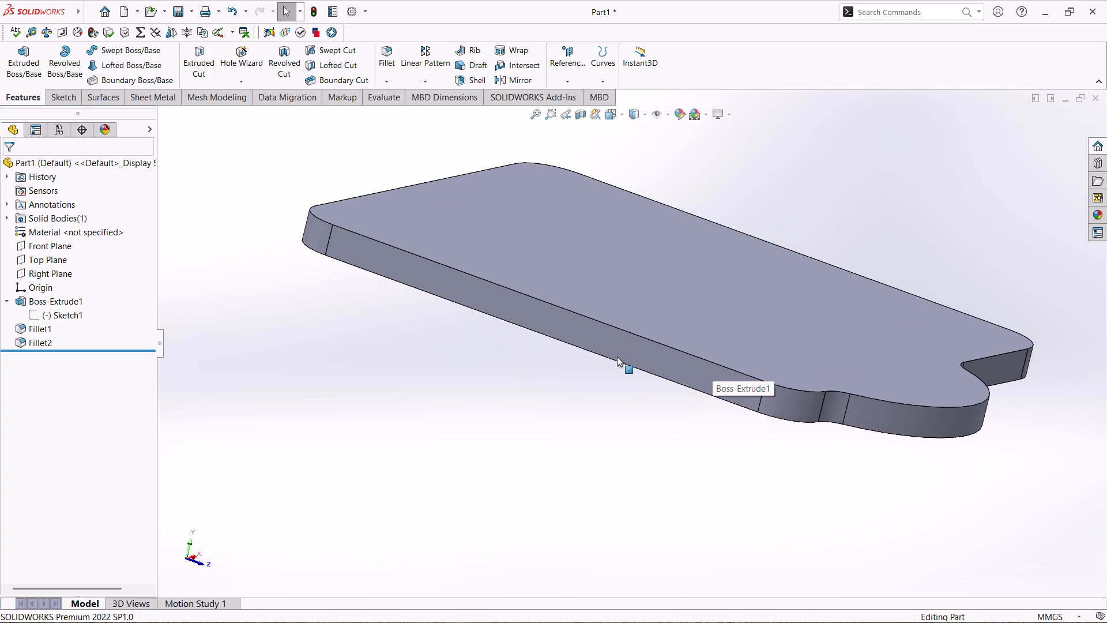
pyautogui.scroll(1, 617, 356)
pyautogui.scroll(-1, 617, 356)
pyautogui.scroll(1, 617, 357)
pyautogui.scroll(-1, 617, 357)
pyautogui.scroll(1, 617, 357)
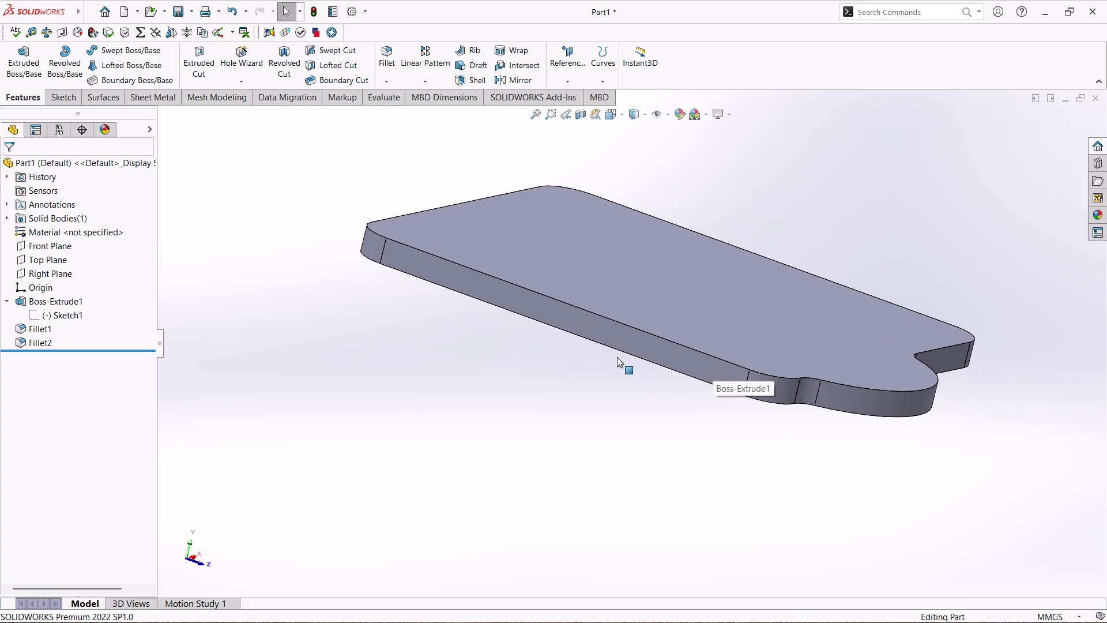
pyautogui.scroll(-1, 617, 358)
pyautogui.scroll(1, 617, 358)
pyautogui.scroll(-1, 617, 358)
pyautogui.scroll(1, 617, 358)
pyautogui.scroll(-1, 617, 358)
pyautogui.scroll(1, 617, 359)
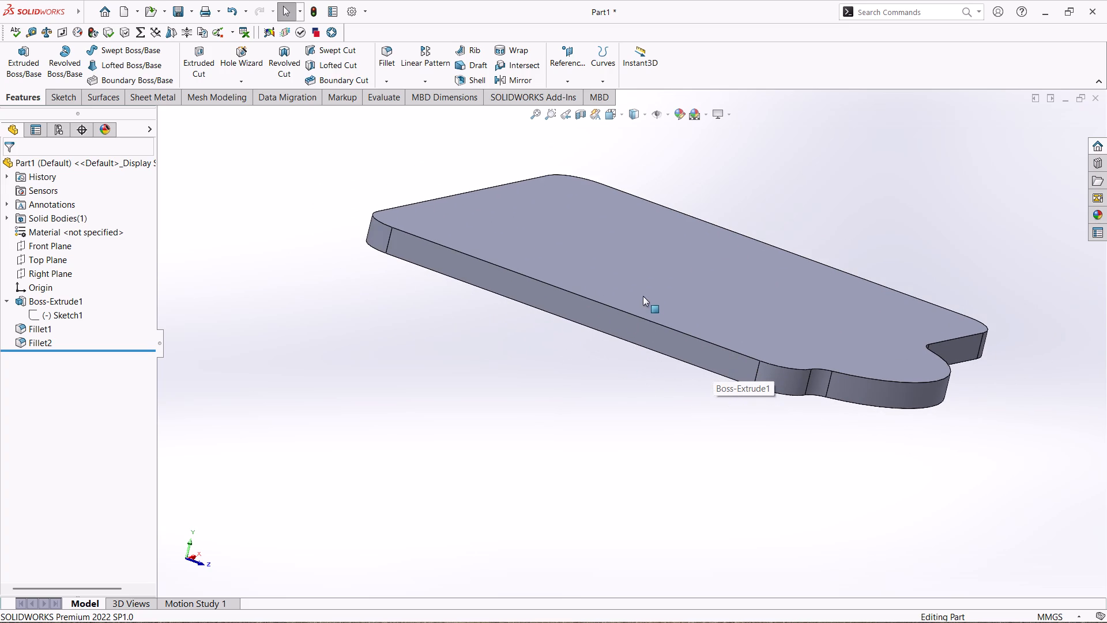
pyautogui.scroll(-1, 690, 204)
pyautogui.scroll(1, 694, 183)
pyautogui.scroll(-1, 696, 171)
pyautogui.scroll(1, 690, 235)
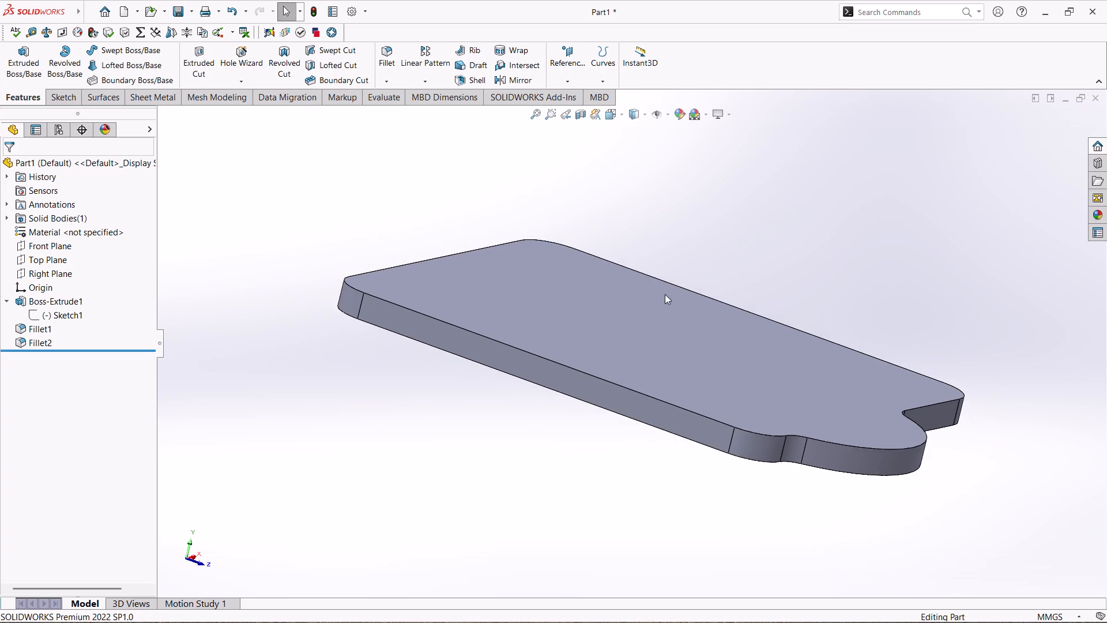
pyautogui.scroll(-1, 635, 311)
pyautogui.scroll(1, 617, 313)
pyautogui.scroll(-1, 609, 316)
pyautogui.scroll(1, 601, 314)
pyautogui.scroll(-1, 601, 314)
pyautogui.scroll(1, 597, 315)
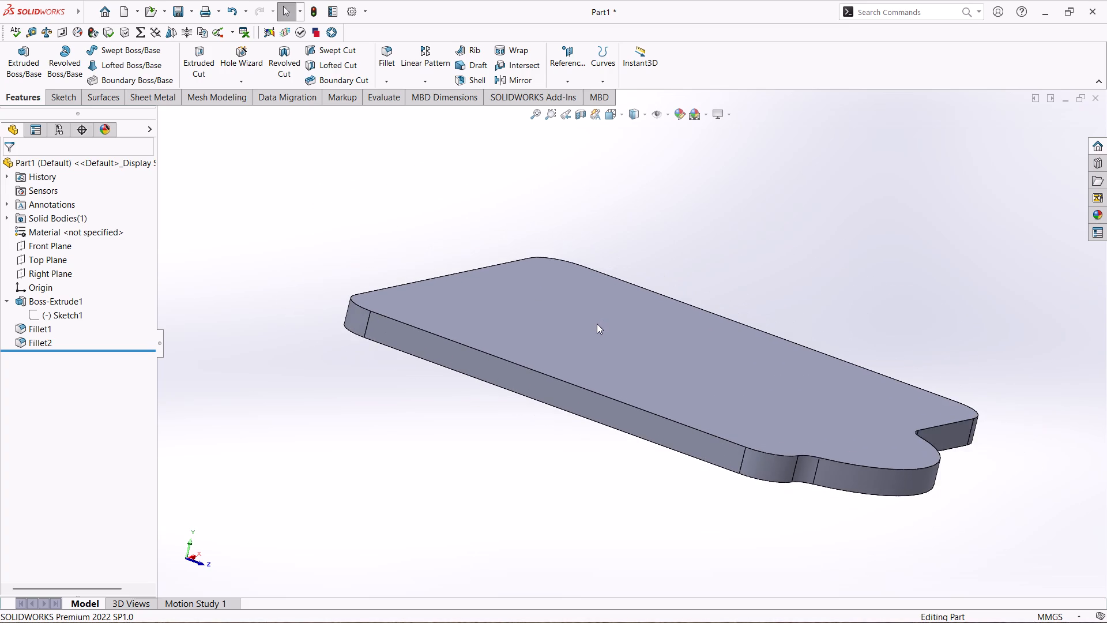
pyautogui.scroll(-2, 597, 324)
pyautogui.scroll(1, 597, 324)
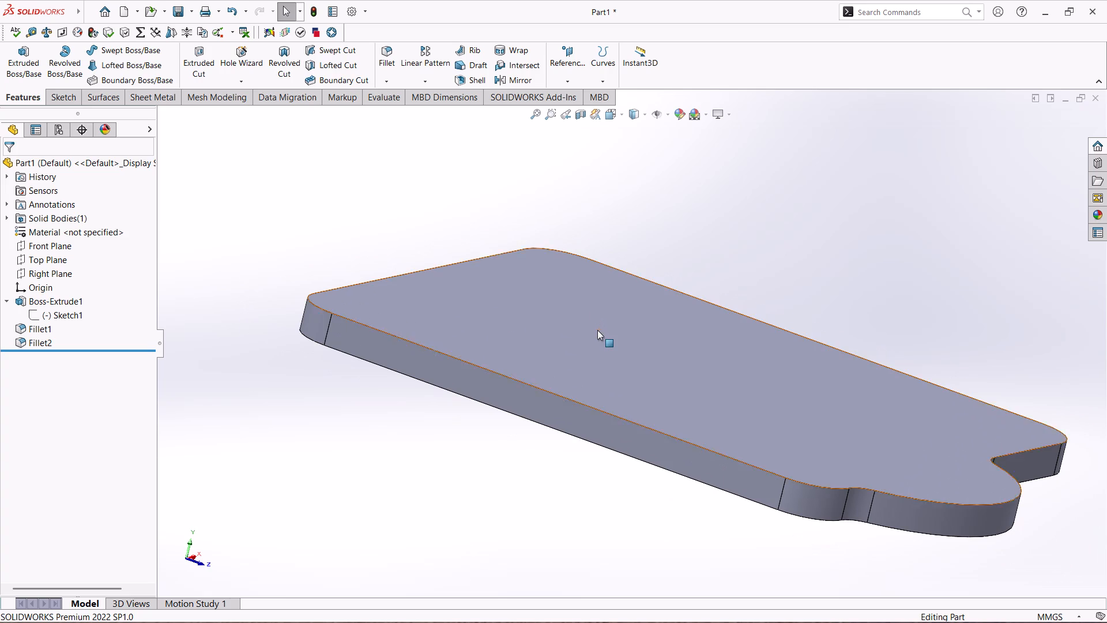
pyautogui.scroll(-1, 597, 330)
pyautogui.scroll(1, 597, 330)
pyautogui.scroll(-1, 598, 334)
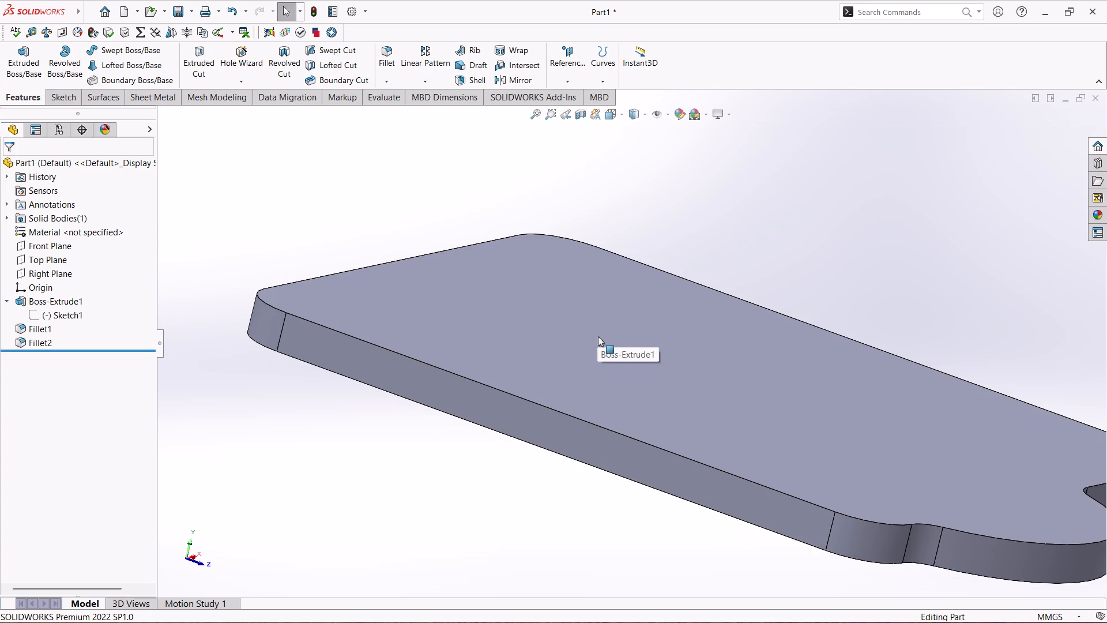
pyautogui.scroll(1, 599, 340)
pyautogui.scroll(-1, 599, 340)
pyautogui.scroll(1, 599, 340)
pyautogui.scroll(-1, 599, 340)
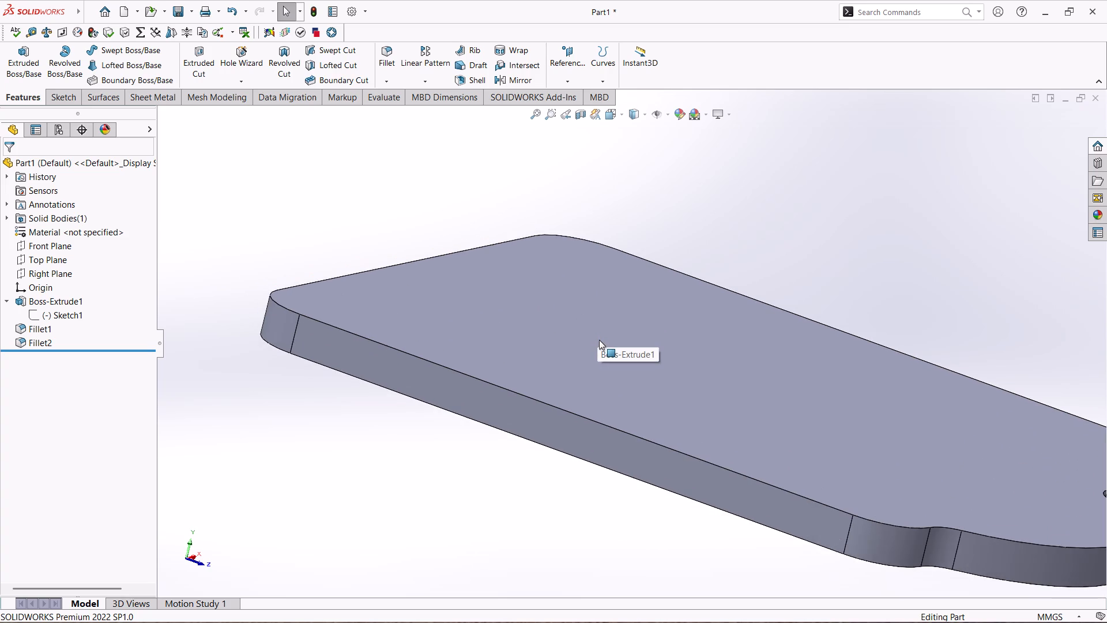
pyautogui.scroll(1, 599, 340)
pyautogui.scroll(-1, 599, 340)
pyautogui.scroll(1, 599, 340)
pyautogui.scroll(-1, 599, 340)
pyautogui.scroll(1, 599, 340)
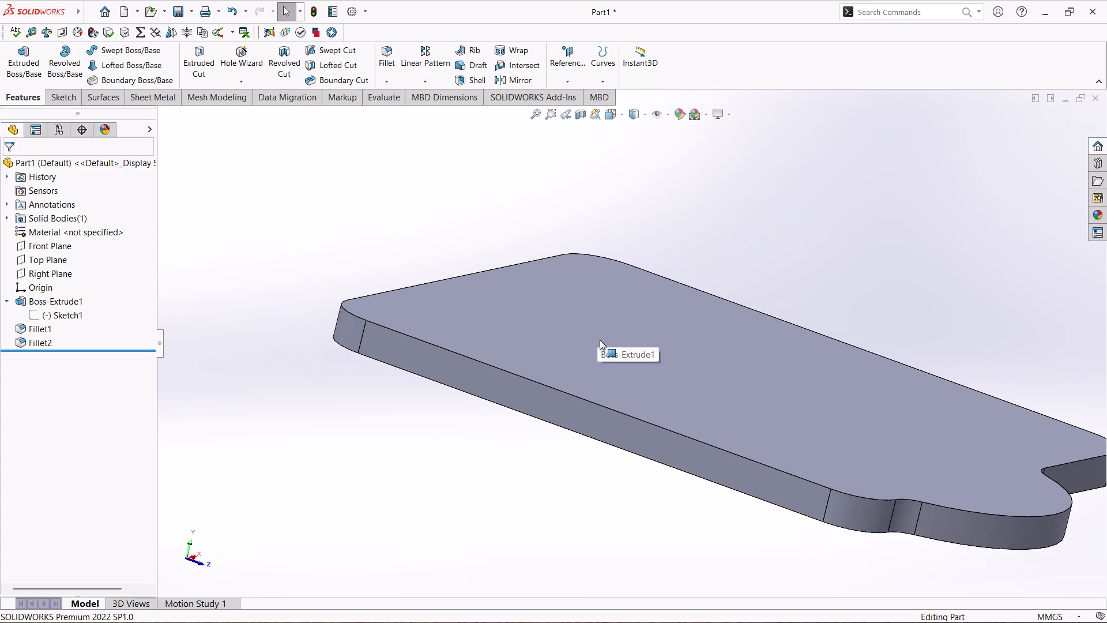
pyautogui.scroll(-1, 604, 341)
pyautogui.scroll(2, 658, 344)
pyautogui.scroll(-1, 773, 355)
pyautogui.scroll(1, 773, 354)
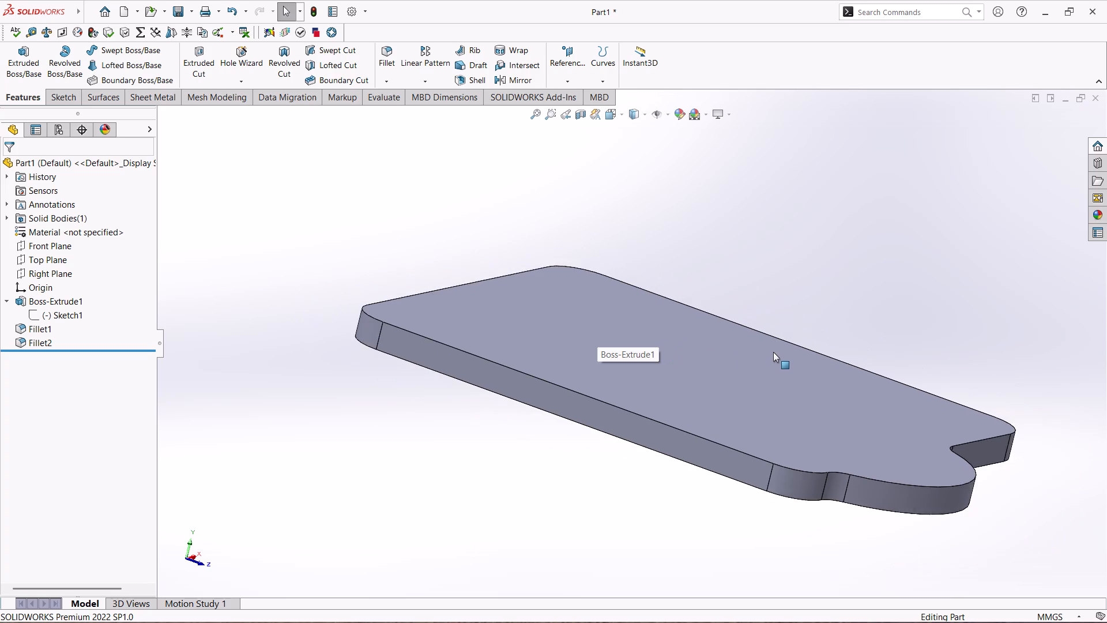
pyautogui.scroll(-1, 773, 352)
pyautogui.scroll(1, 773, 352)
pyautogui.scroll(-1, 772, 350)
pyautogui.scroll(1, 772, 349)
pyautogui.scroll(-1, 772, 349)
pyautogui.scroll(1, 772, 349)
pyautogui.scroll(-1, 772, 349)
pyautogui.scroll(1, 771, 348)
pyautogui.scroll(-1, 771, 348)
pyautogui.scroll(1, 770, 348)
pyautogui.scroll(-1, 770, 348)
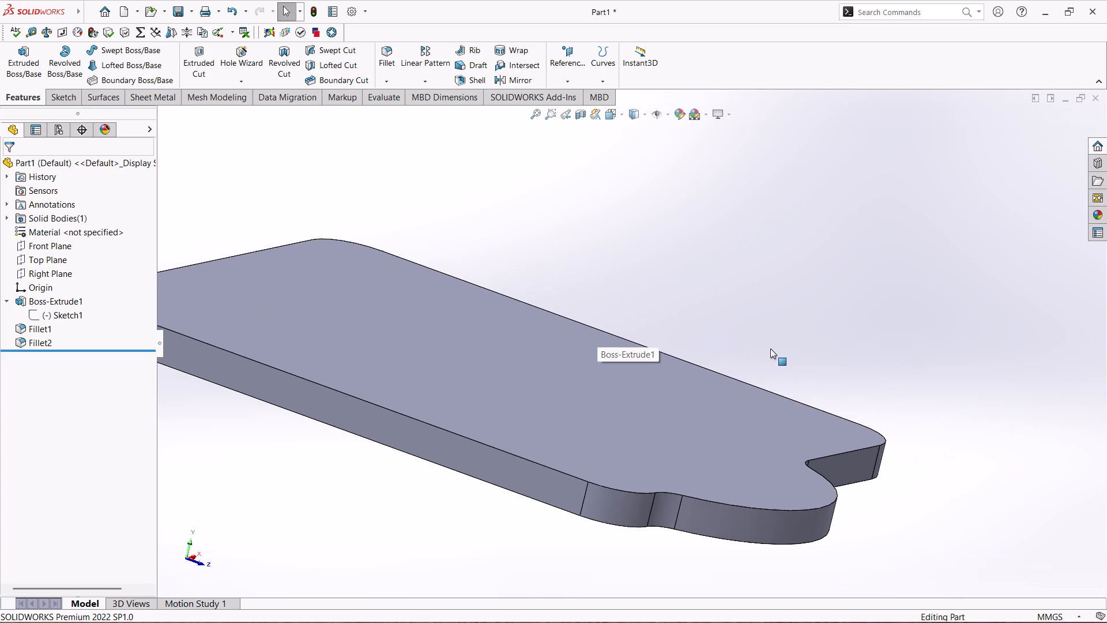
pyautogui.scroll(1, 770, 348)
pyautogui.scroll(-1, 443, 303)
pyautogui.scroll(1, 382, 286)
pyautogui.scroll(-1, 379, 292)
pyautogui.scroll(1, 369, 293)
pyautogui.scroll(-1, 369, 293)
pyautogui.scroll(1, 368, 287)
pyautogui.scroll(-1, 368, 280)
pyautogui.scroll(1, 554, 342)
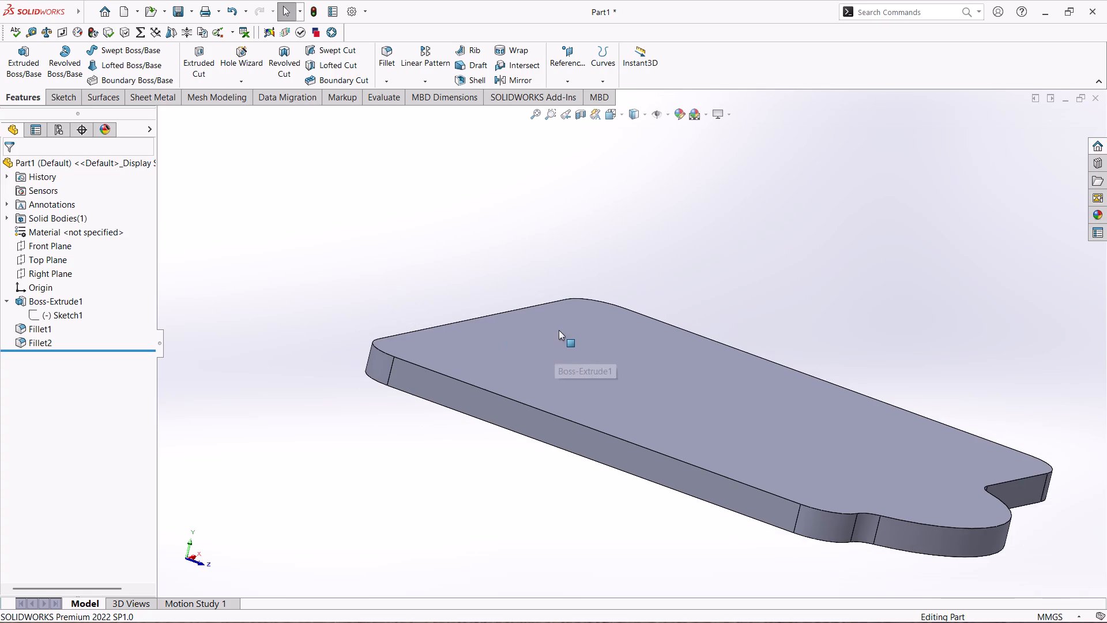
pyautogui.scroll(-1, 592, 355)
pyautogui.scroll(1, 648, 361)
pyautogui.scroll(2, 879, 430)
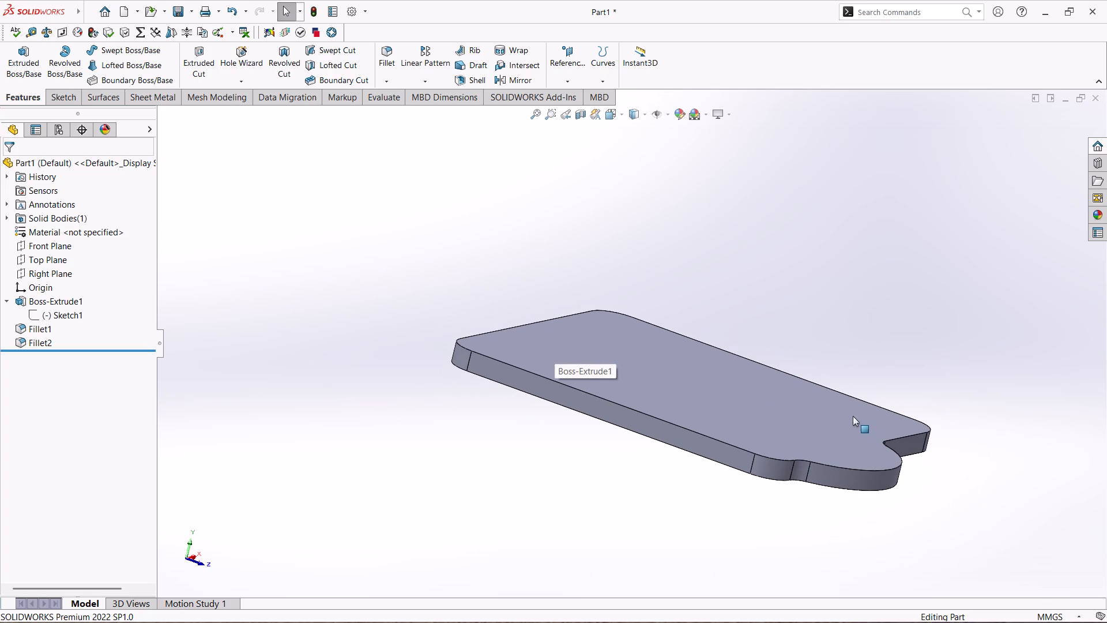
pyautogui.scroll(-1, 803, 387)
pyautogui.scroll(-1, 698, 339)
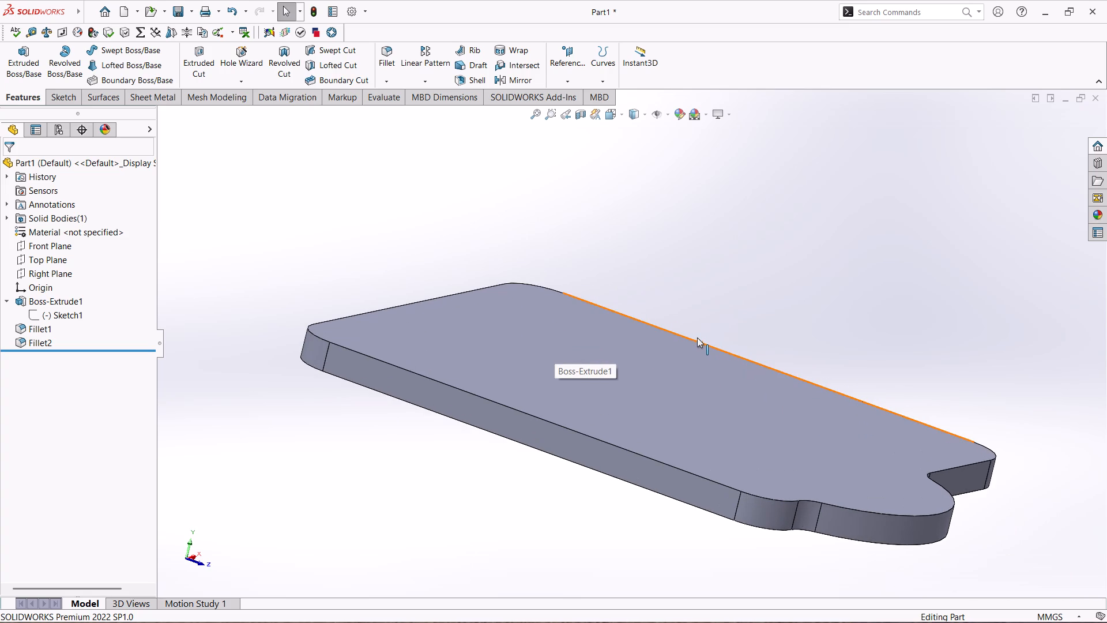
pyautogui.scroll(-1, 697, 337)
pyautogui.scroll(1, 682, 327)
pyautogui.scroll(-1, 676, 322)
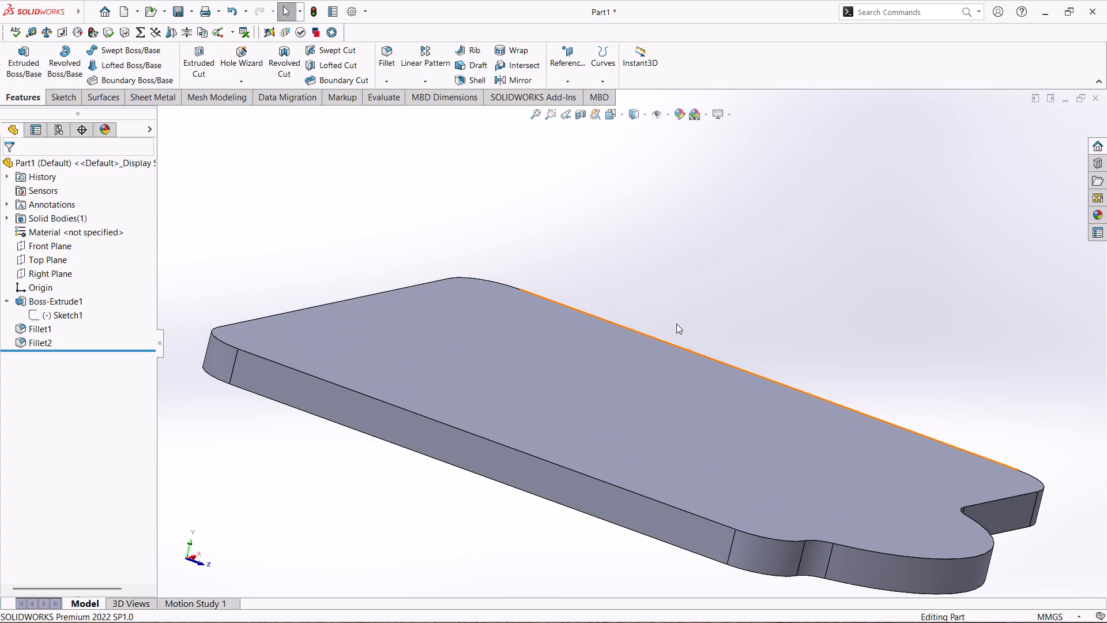
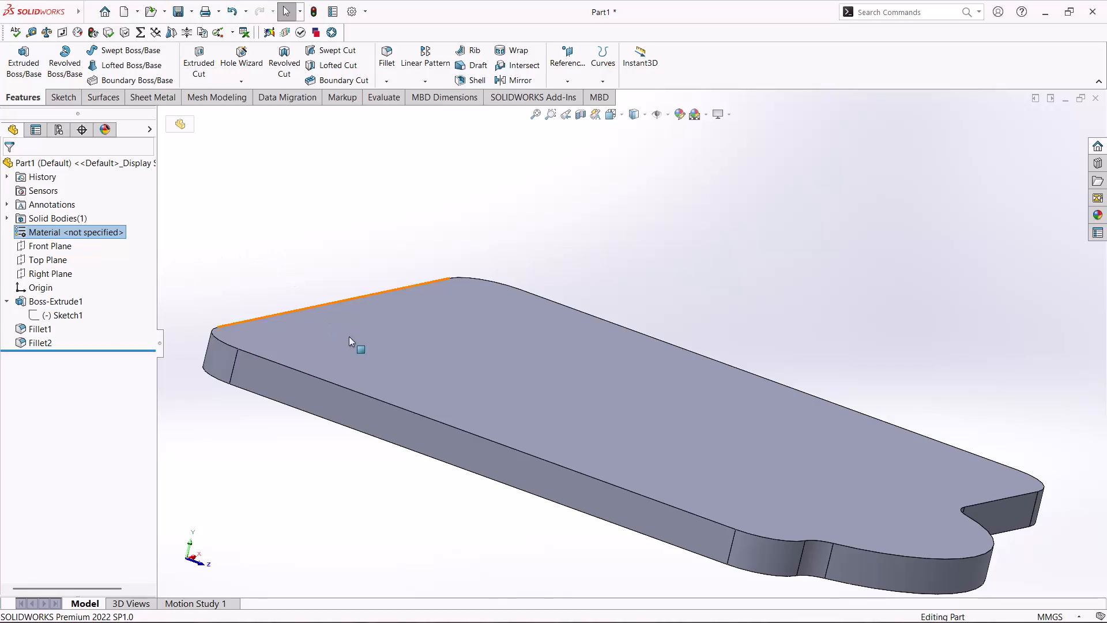
# Browse the SOLIDWORKS Materials library and assign Cast Alloy Steel from the Steel category to the part.
pyautogui.rightClick(96, 232)
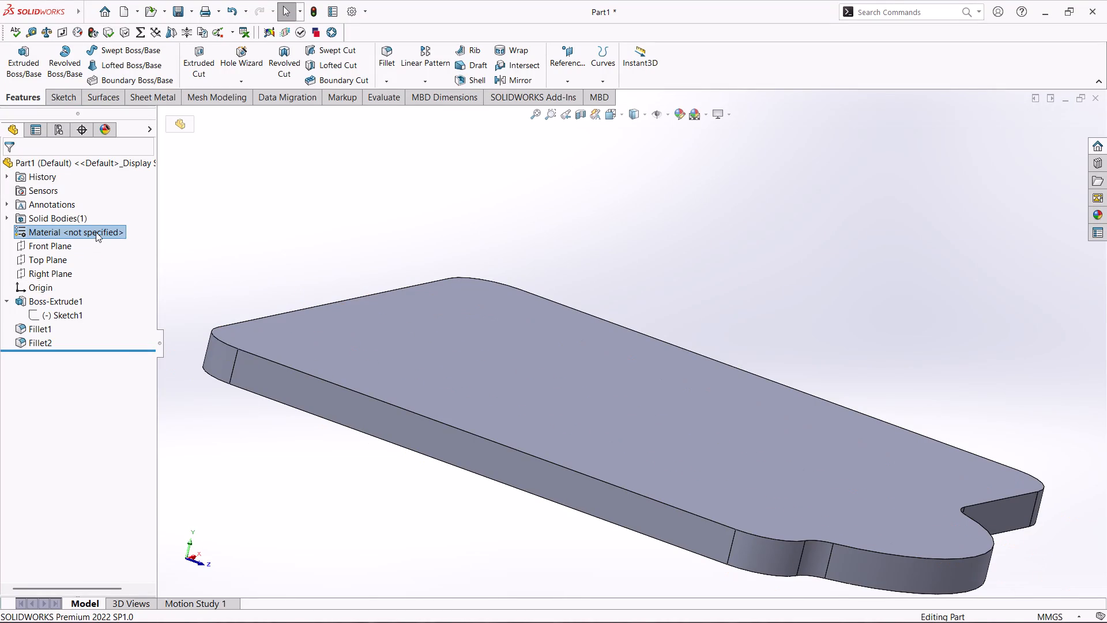
pyautogui.click(117, 241)
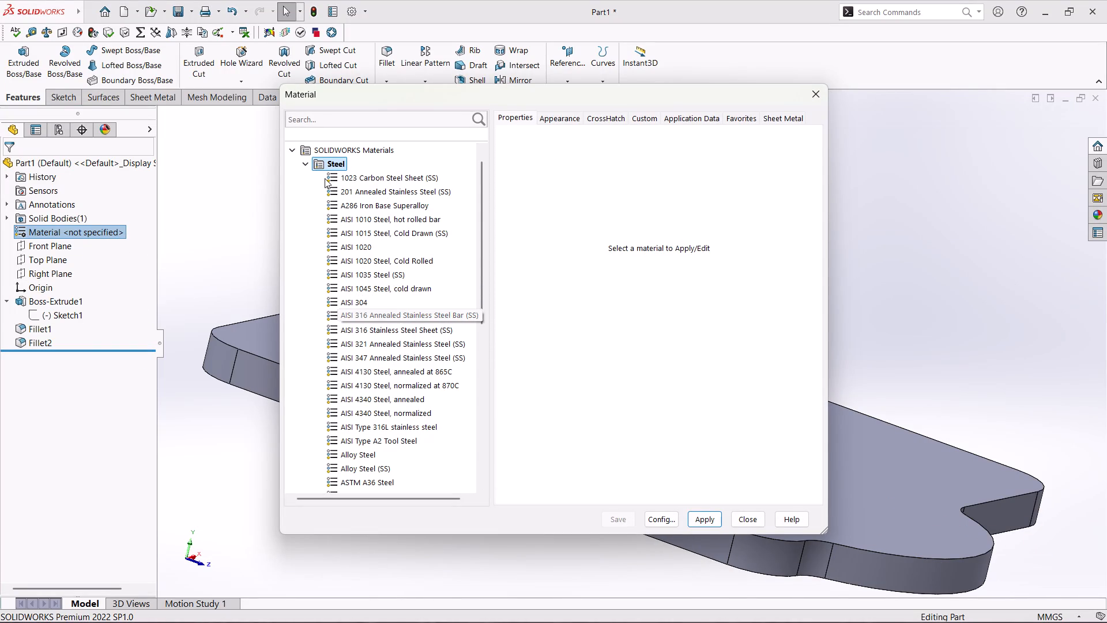
pyautogui.click(303, 164)
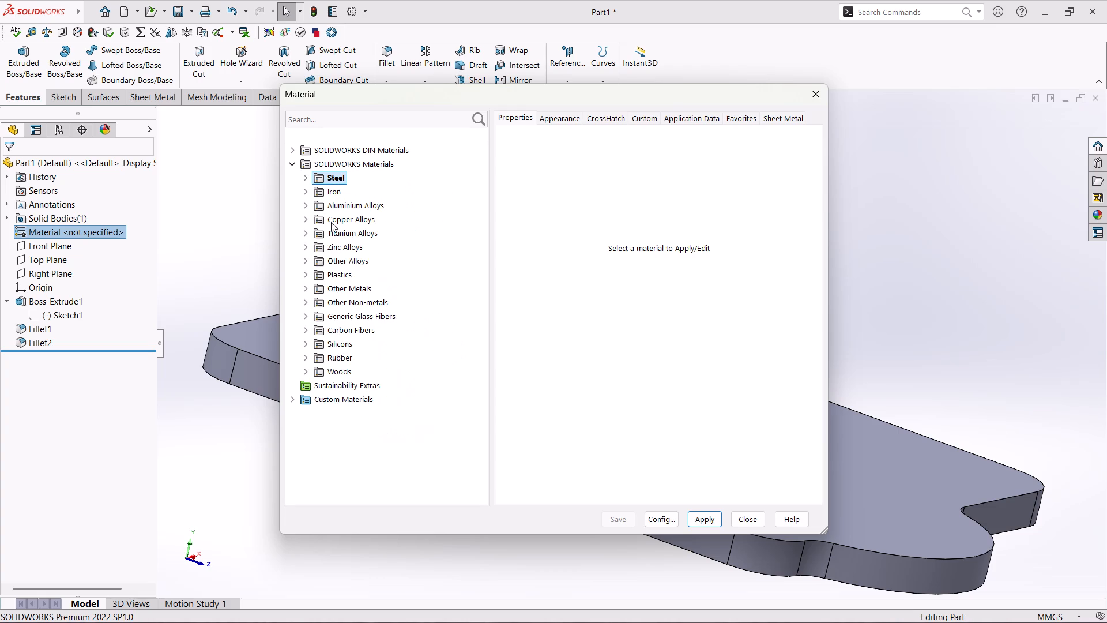
pyautogui.click(307, 192)
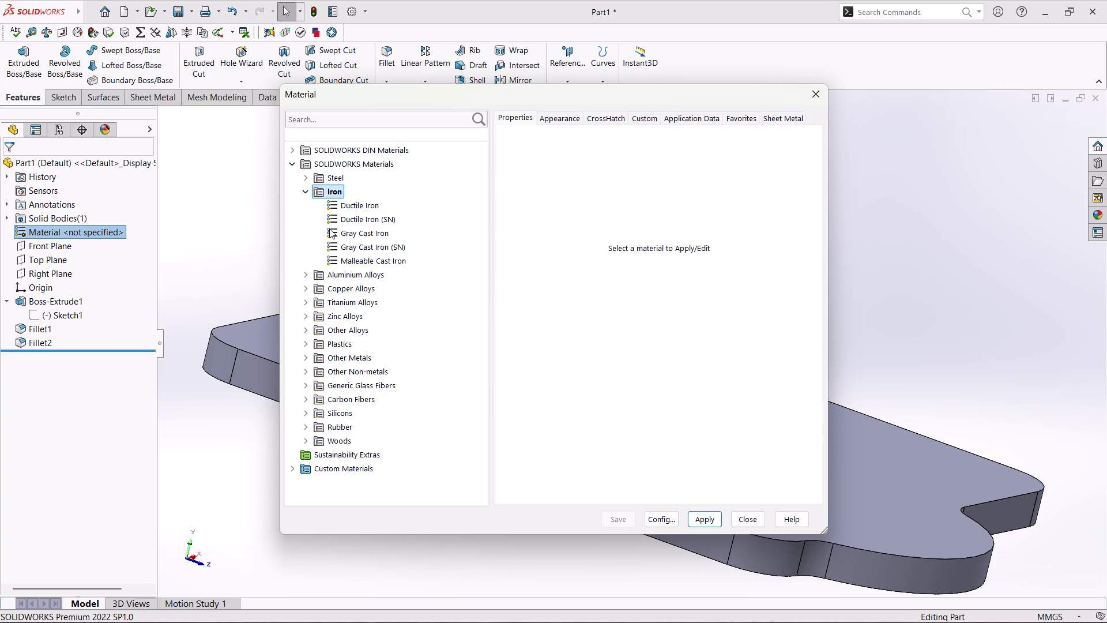
pyautogui.click(310, 187)
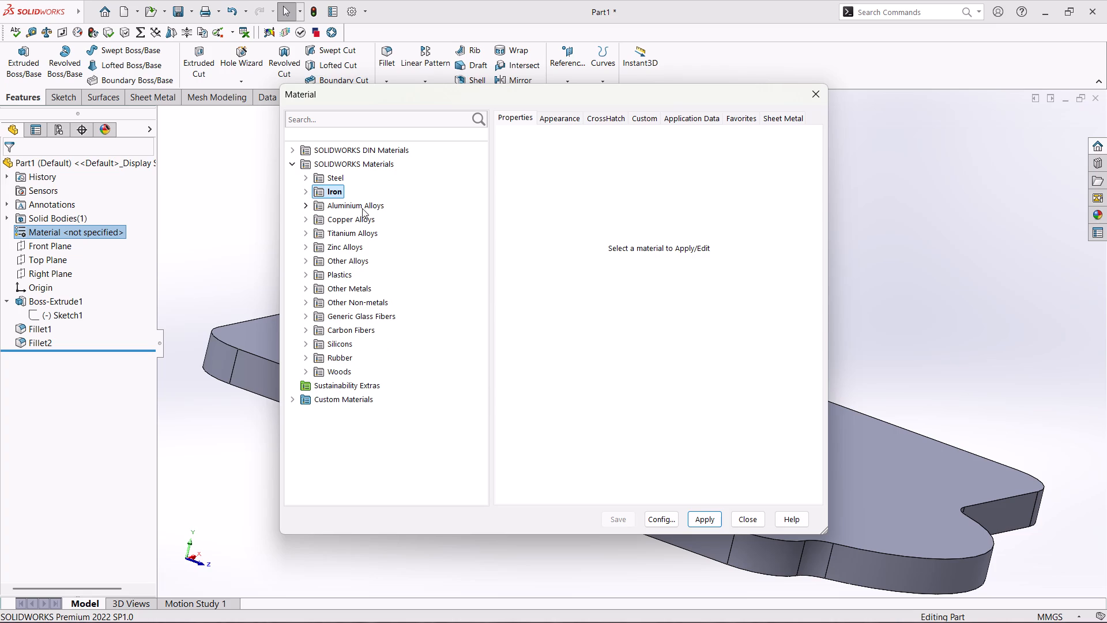
pyautogui.click(311, 265)
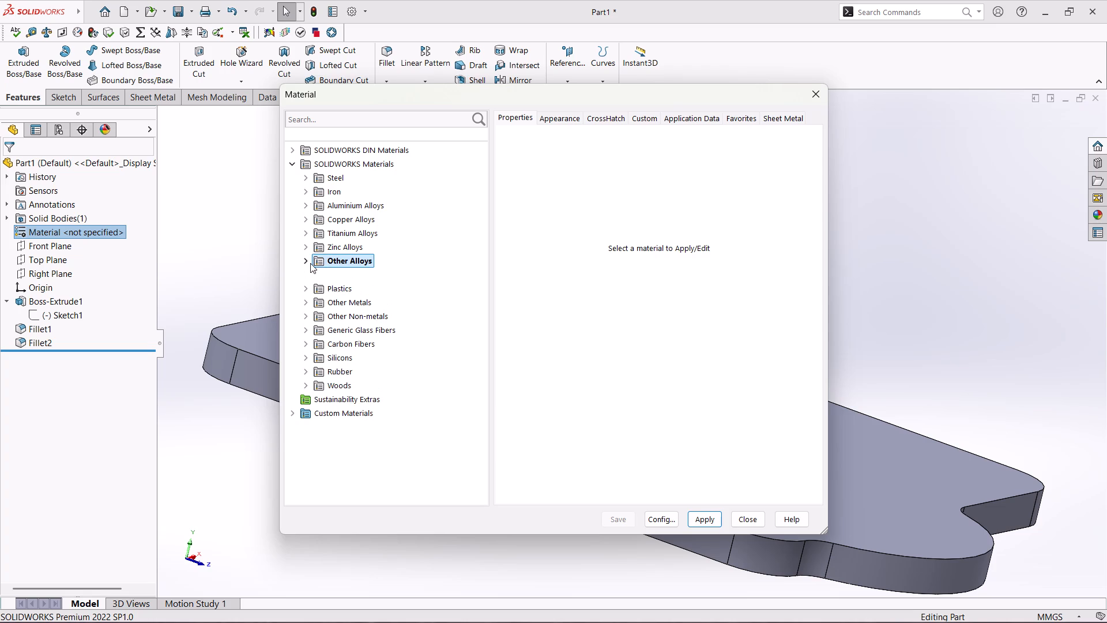
pyautogui.click(310, 263)
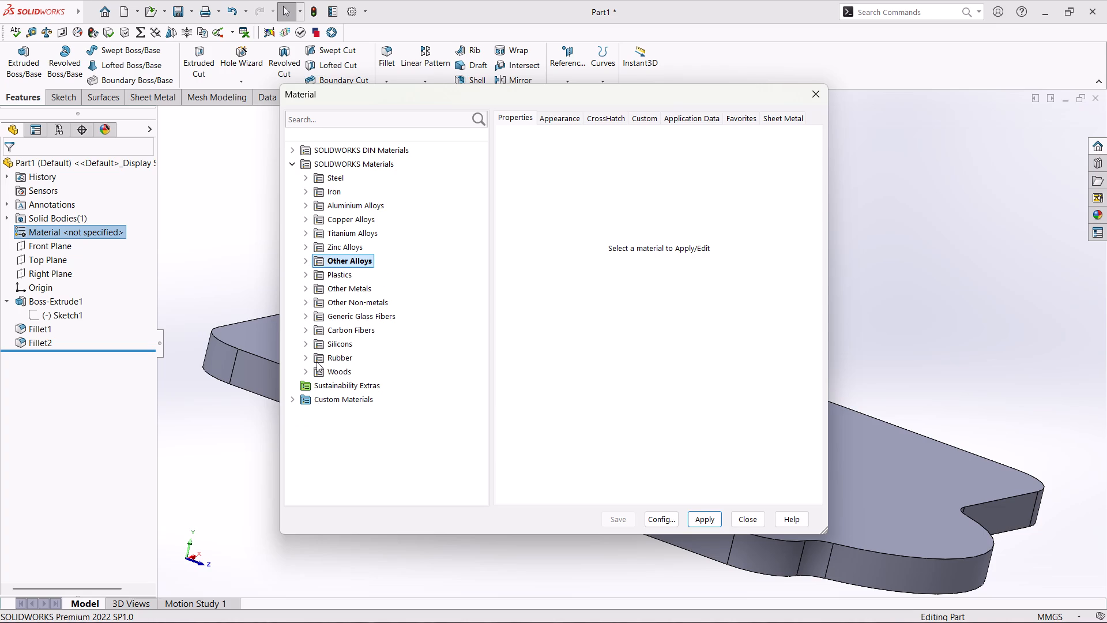
pyautogui.click(297, 157)
pyautogui.click(294, 151)
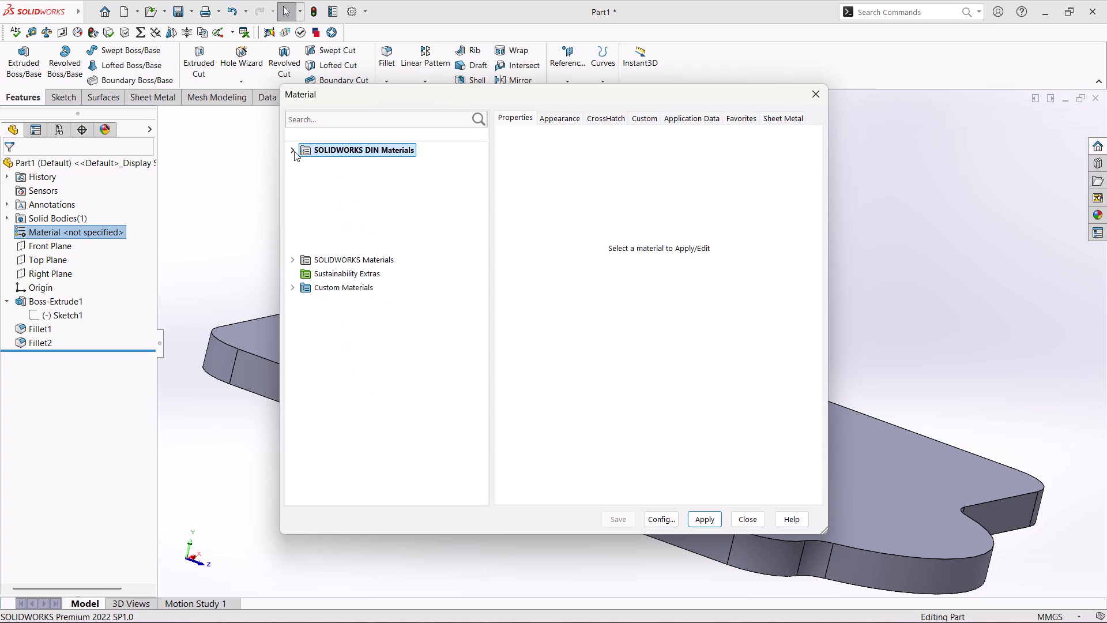
pyautogui.click(294, 151)
pyautogui.click(297, 161)
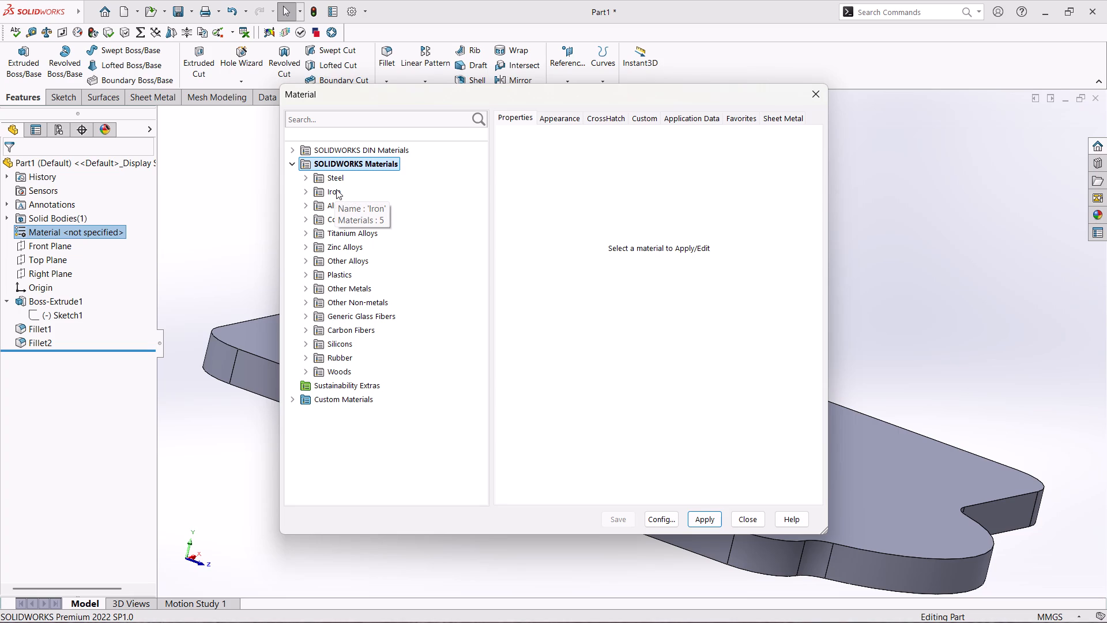
pyautogui.click(310, 179)
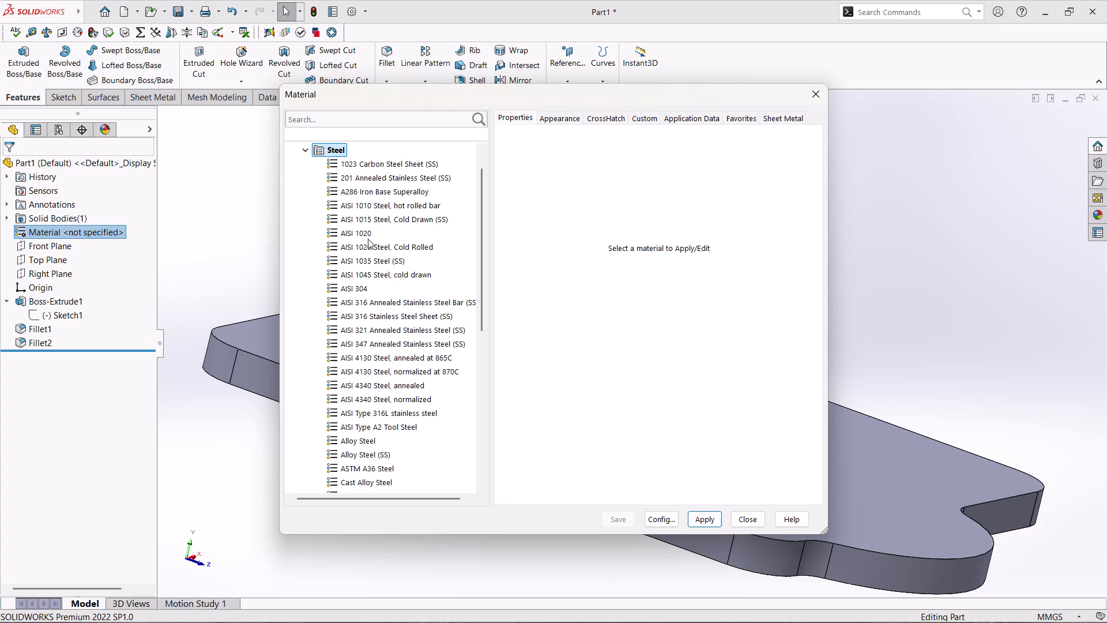
pyautogui.scroll(-2, 371, 247)
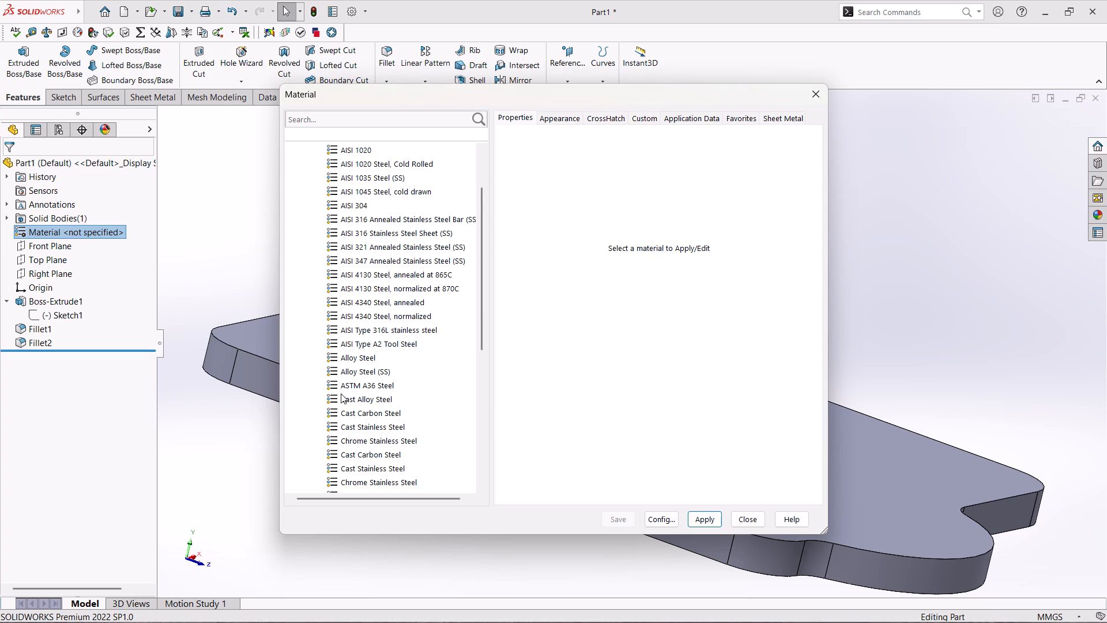
pyautogui.click(334, 401)
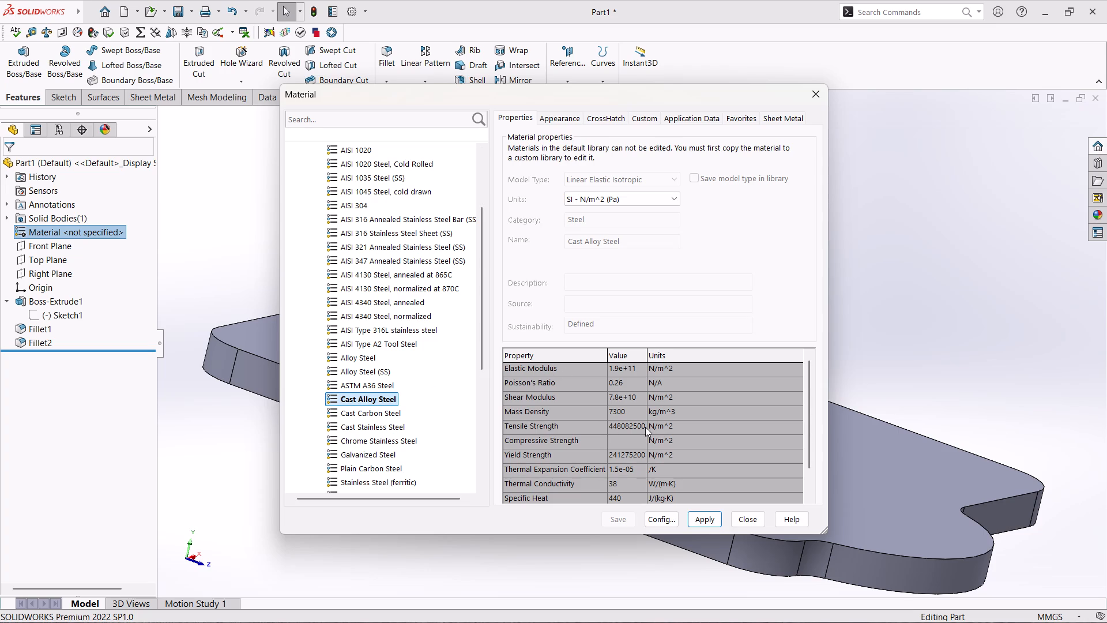
pyautogui.click(703, 524)
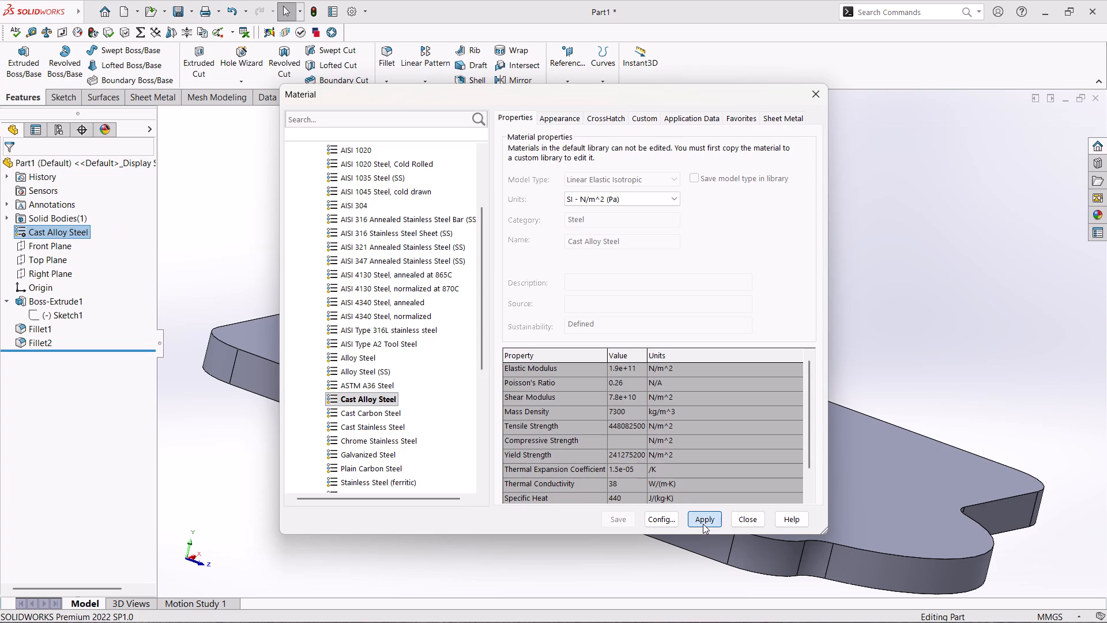
pyautogui.click(747, 521)
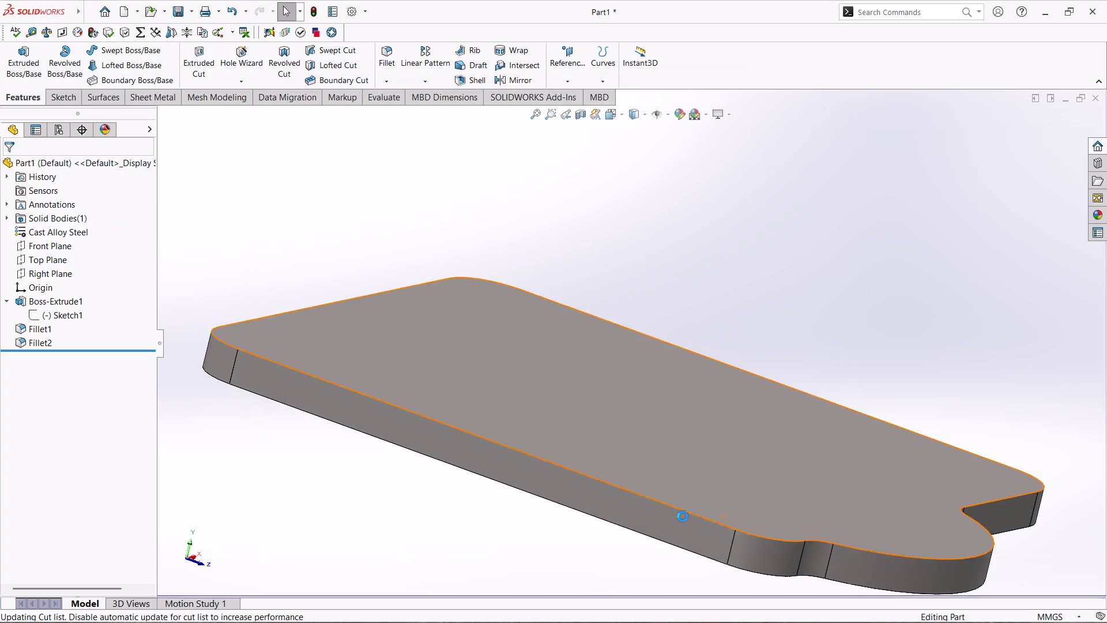
# Reopen the part's material settings to review the properties of Cast Alloy Steel, and close them unchanged.
pyautogui.scroll(2, 720, 328)
pyautogui.scroll(-2, 660, 304)
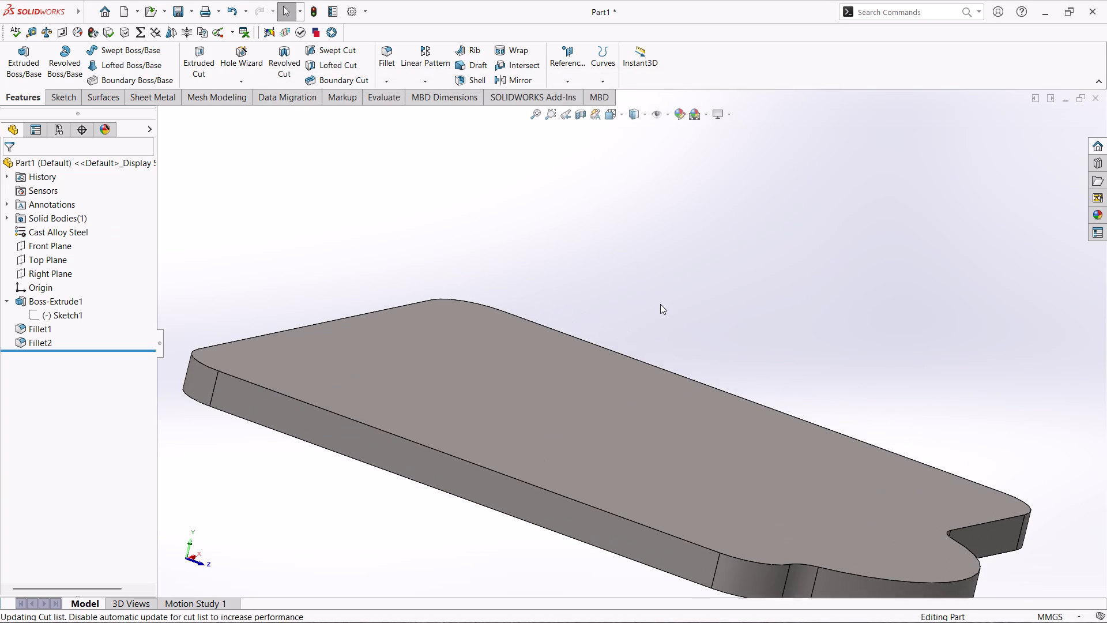
pyautogui.scroll(1, 658, 300)
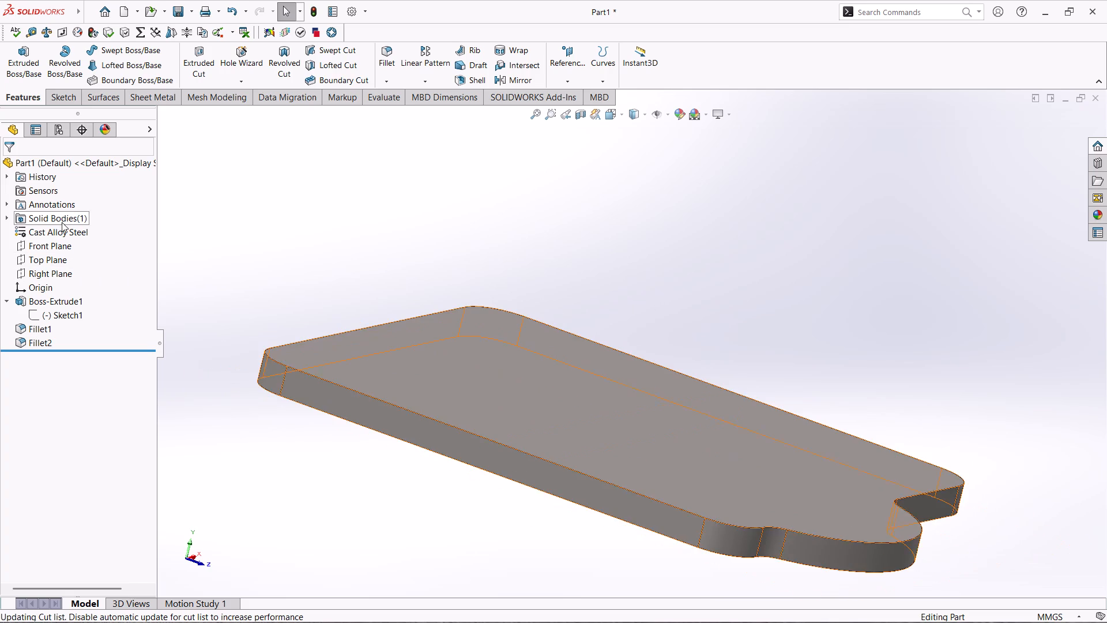
pyautogui.doubleClick(68, 236)
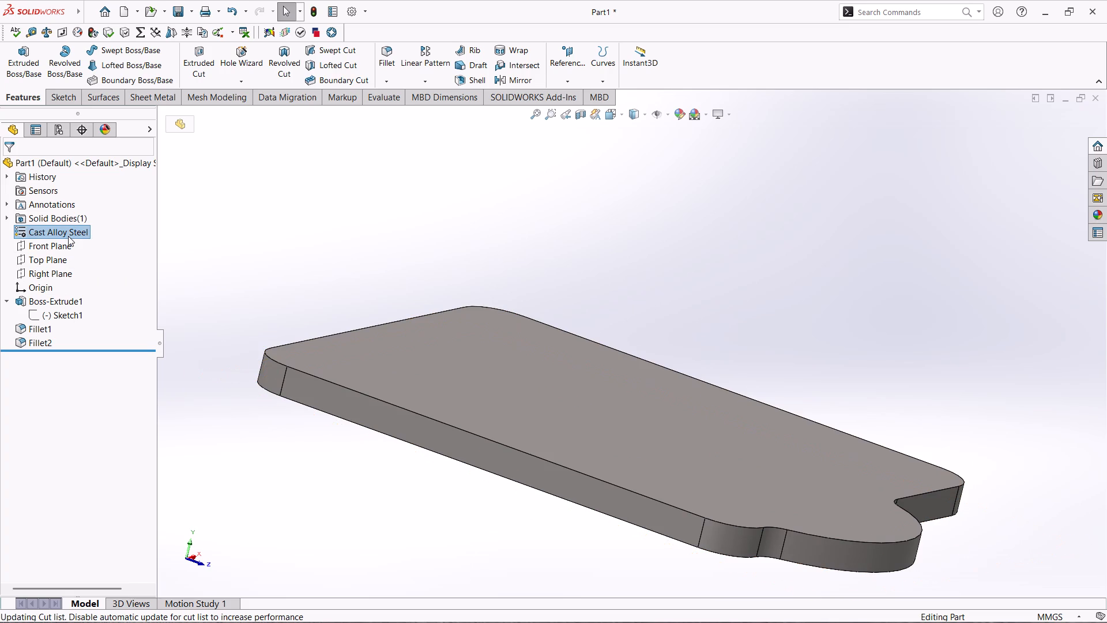
pyautogui.rightClick(80, 235)
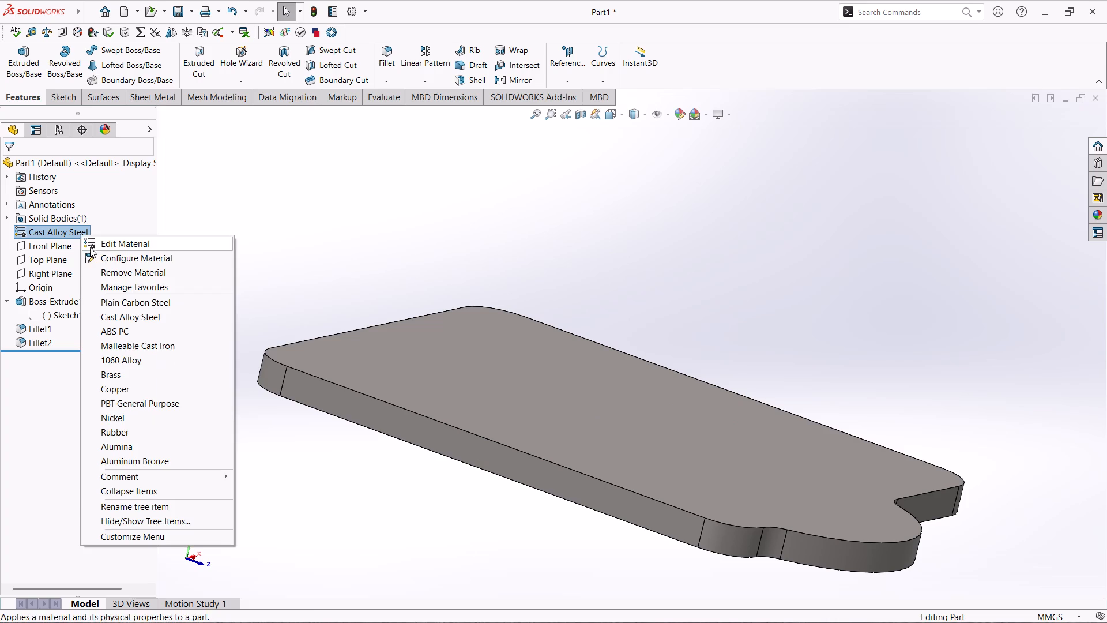
pyautogui.click(103, 246)
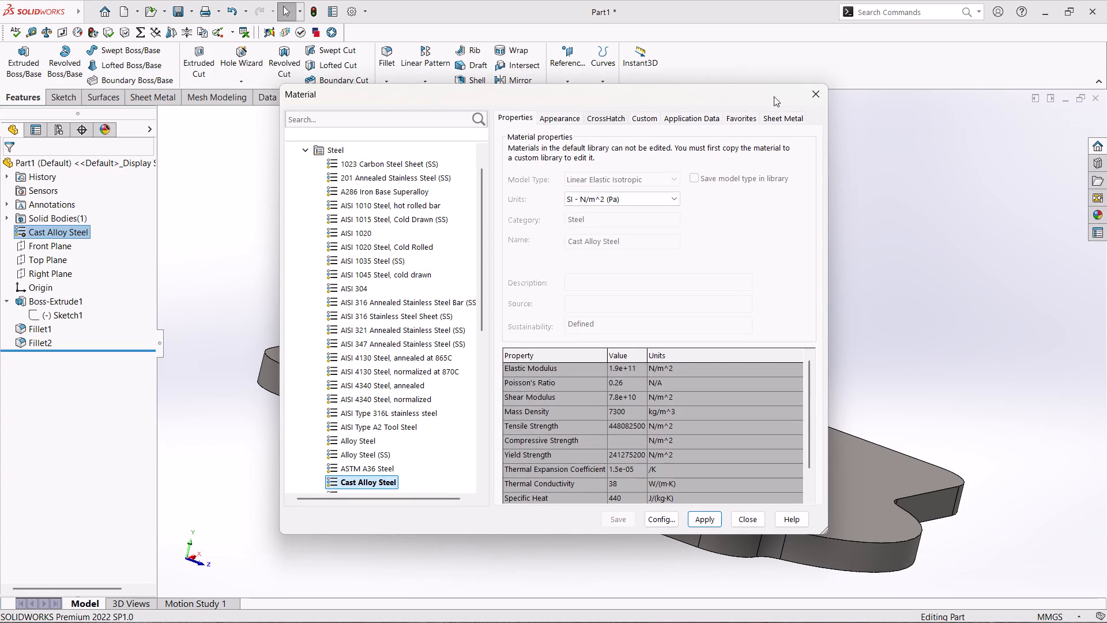
pyautogui.click(806, 95)
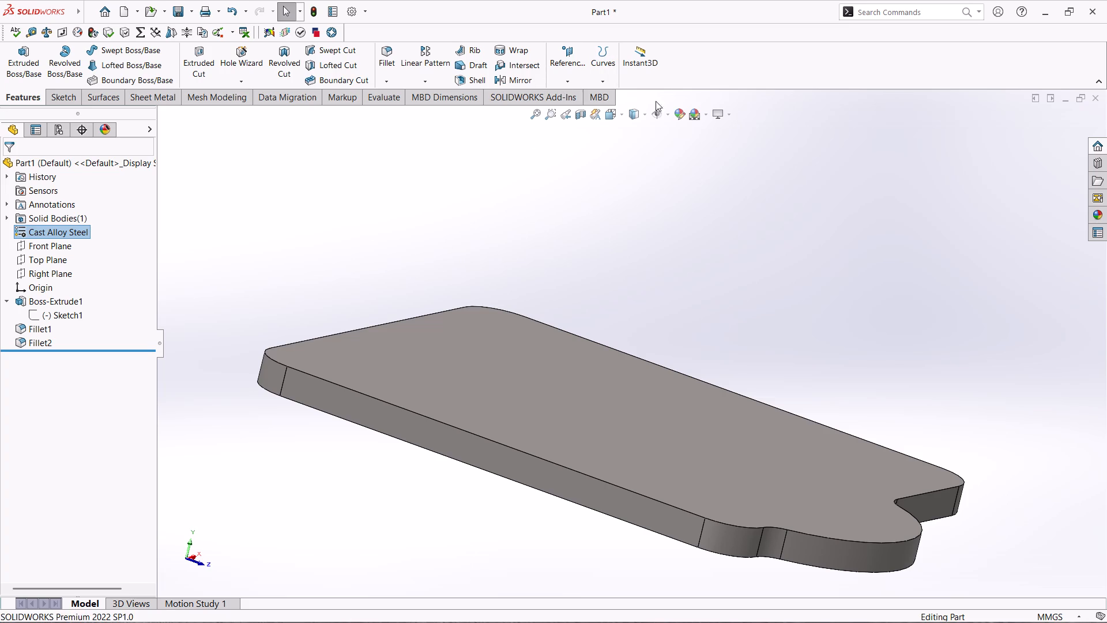
# Apply a bright cyan colour from the standard swatches to the whole part.
pyautogui.click(676, 117)
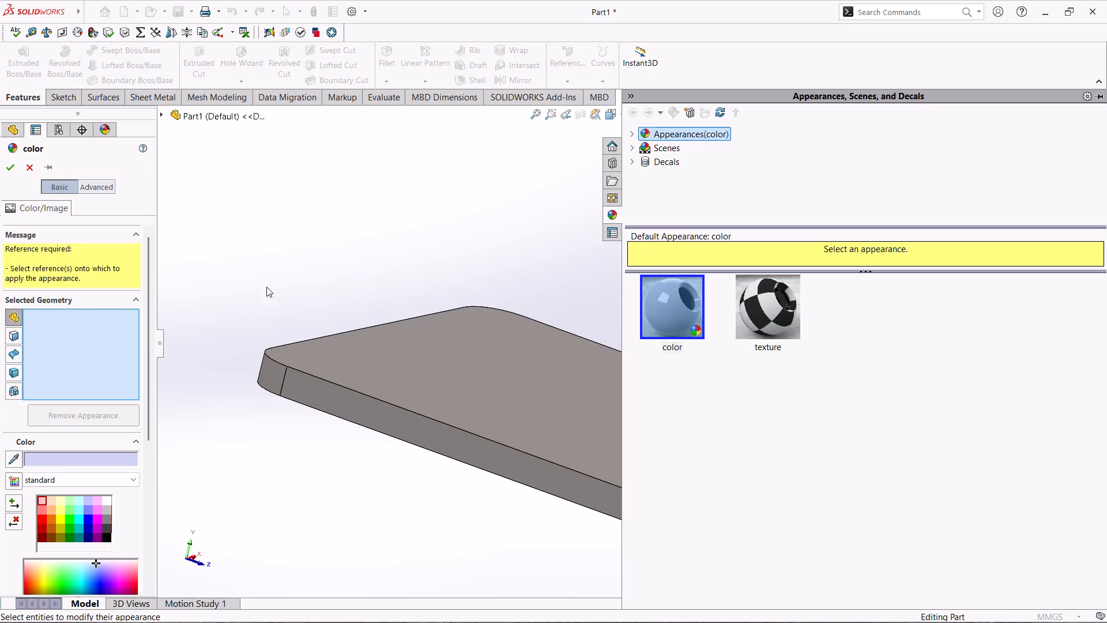
pyautogui.click(514, 209)
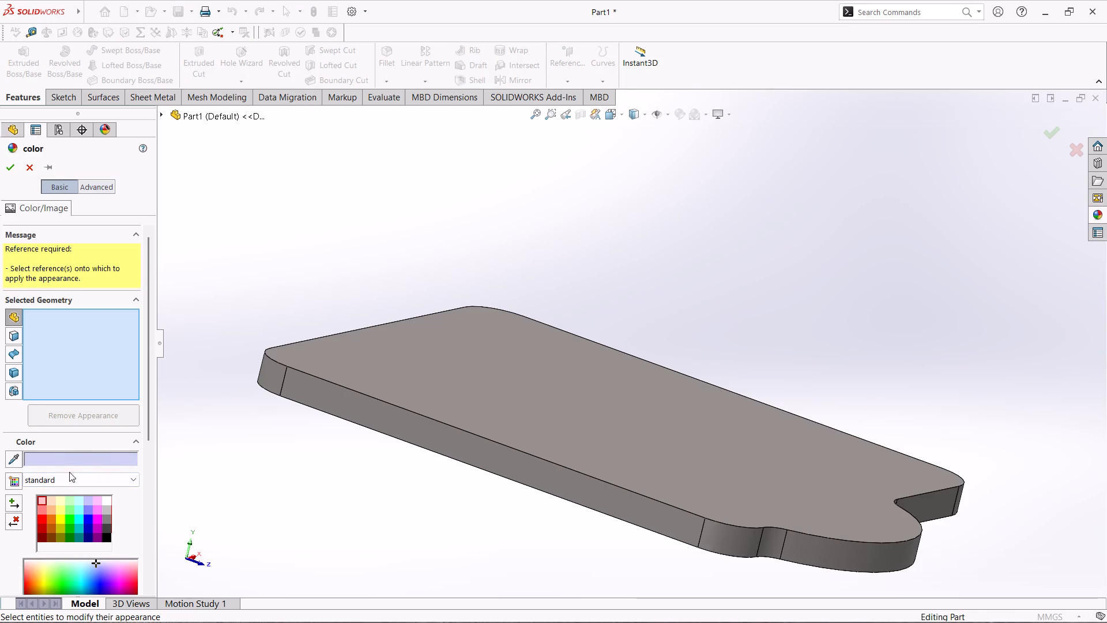
pyautogui.click(80, 525)
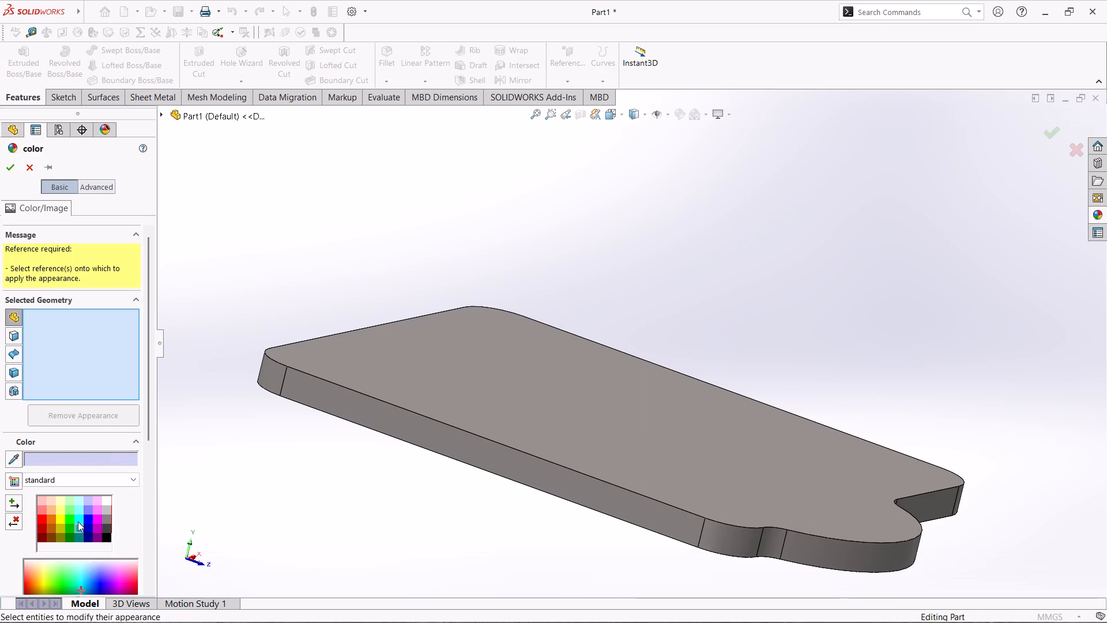
pyautogui.click(78, 521)
pyautogui.click(78, 519)
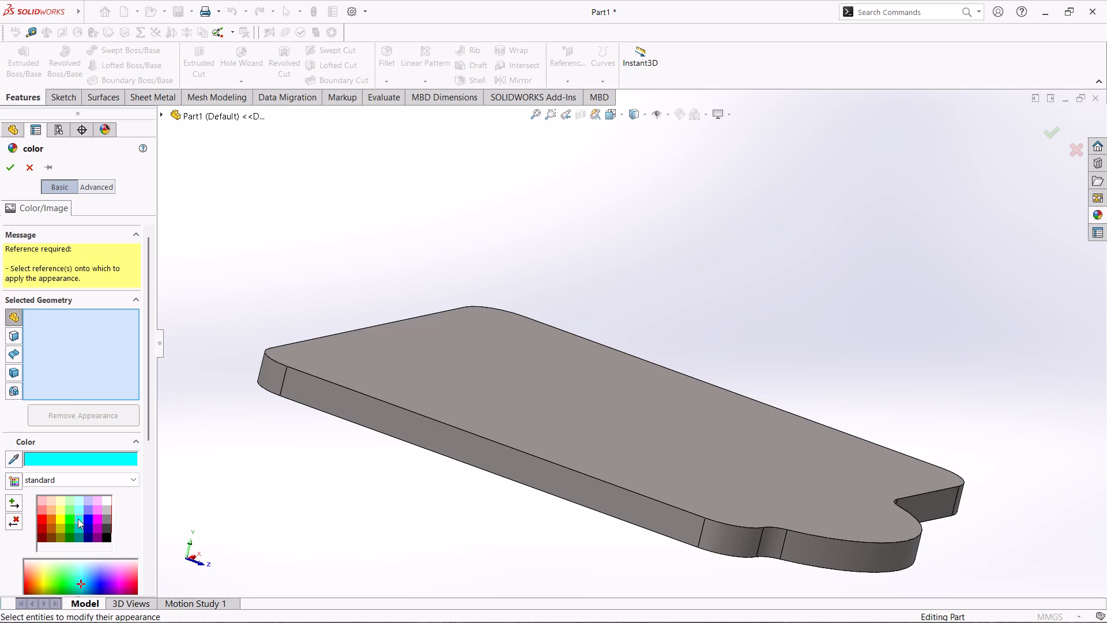
pyautogui.moveTo(520, 418); pyautogui.dragTo(509, 418)
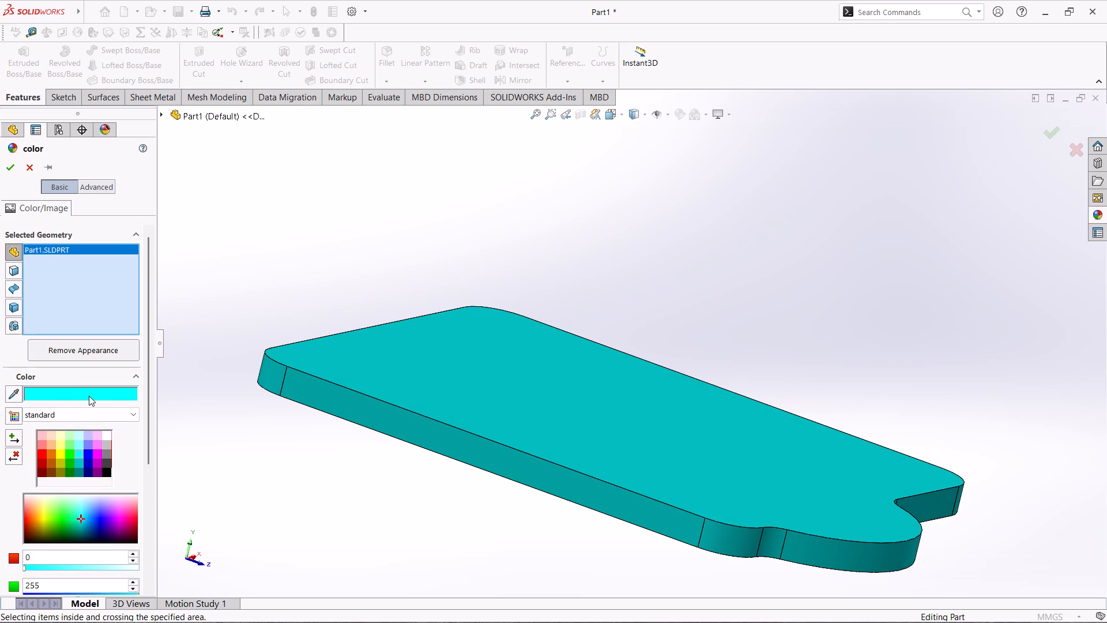
pyautogui.click(11, 167)
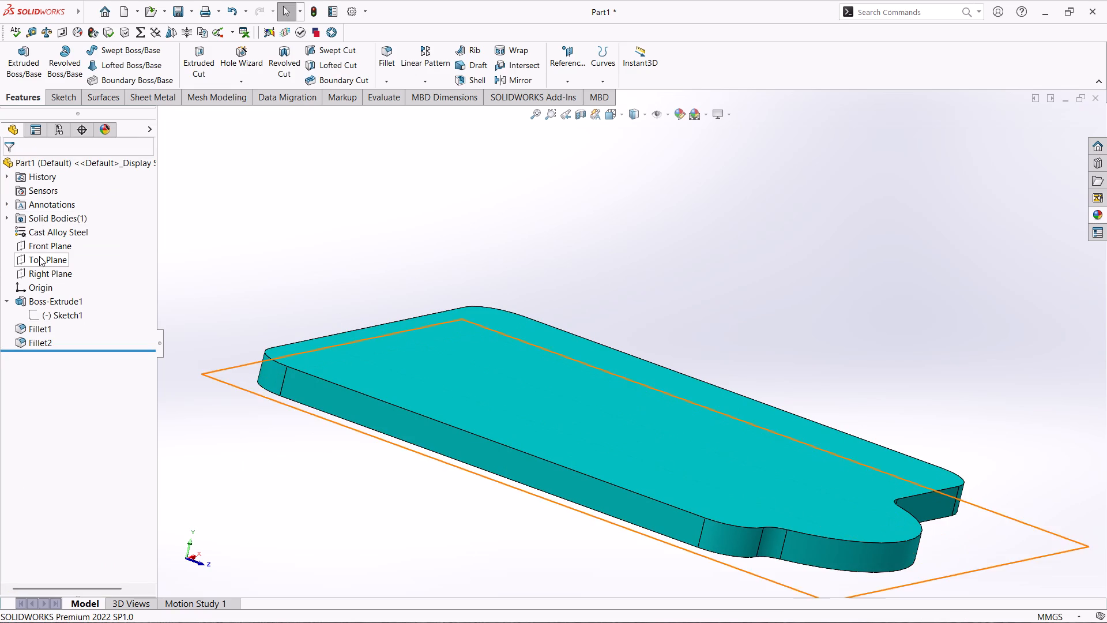
# On the Right Plane, sketch a closed profile on the plate's top edge: base about 62 mm, slanted sides, top arc about 17 mm in radius.
pyautogui.click(46, 279)
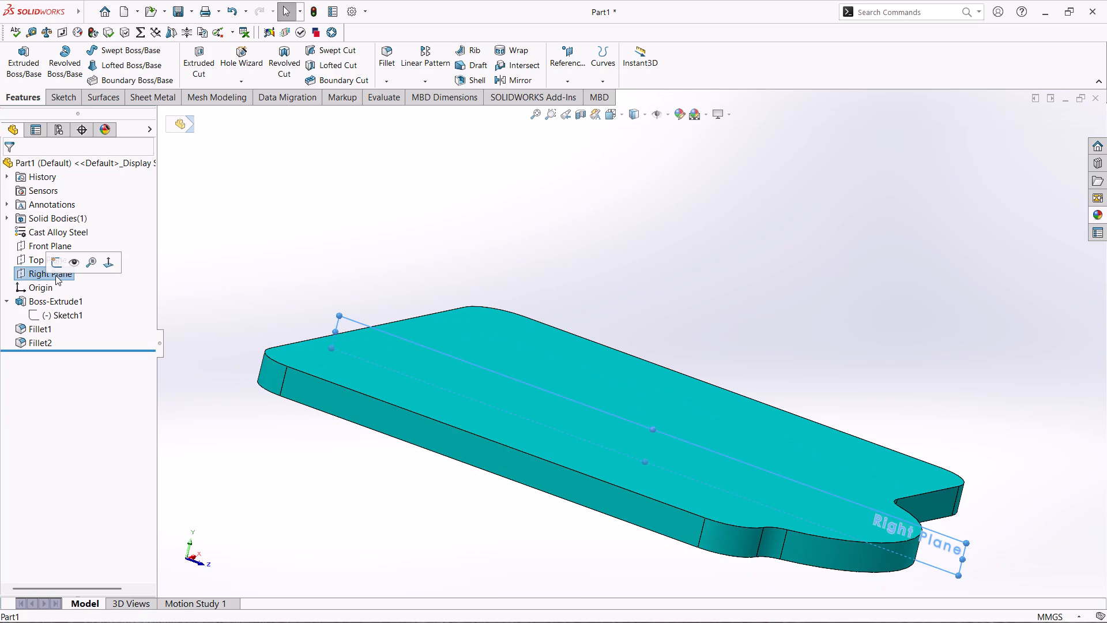
pyautogui.click(61, 262)
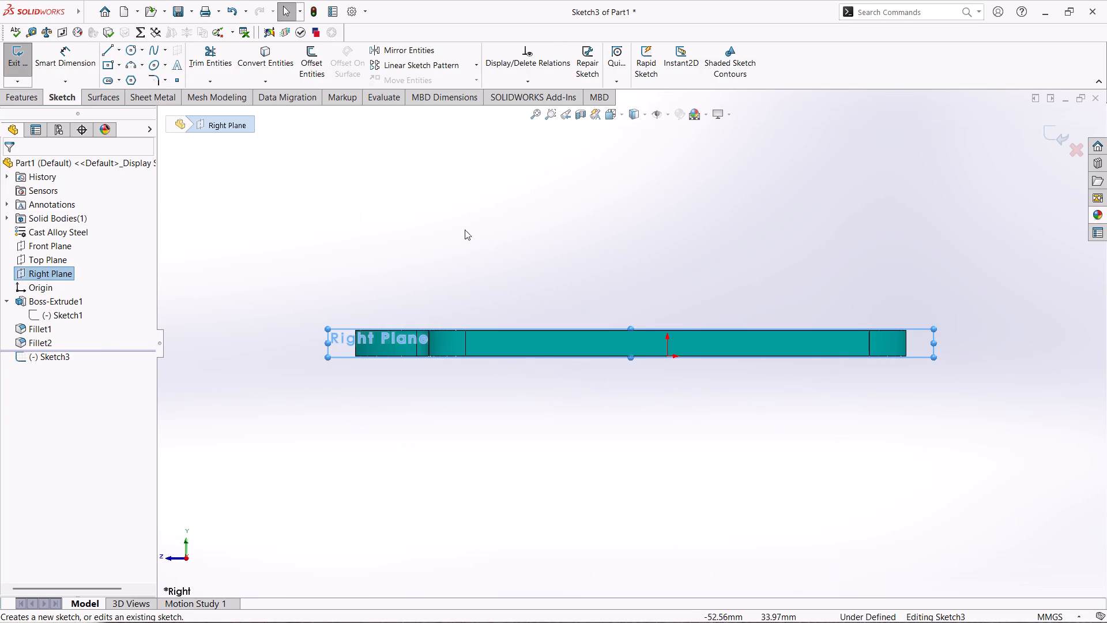
pyautogui.click(111, 50)
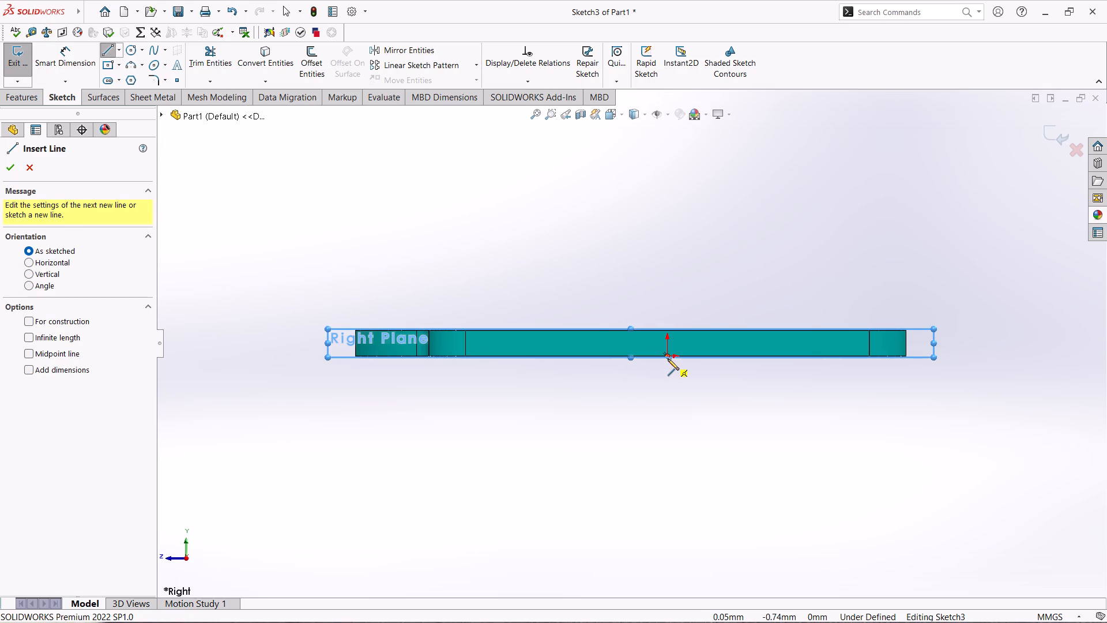
pyautogui.click(797, 328)
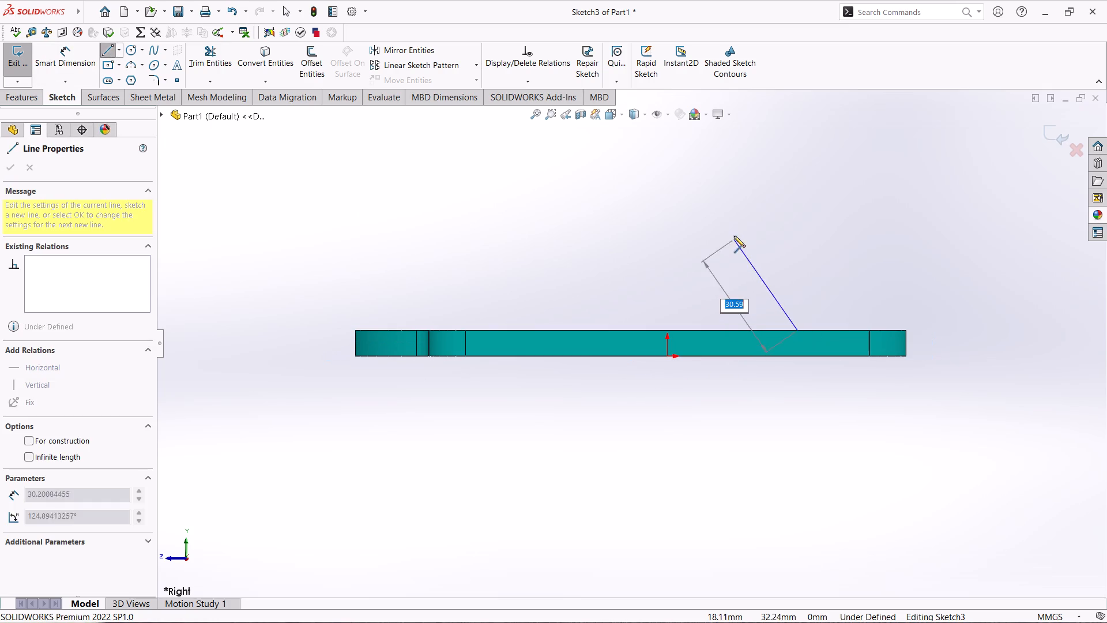
pyautogui.click(739, 189)
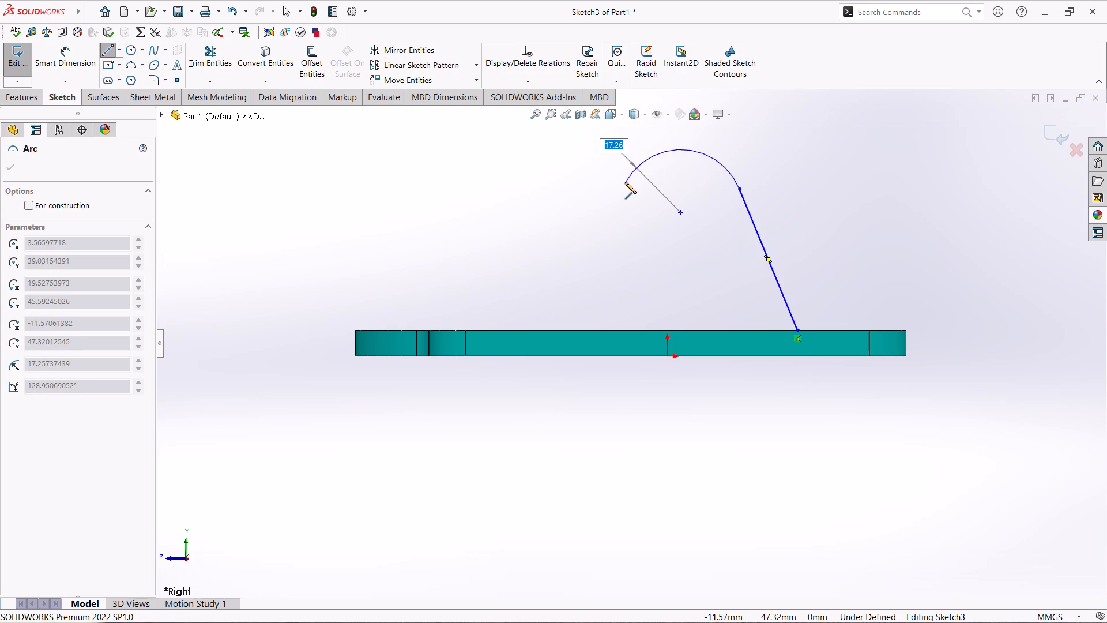
pyautogui.click(625, 182)
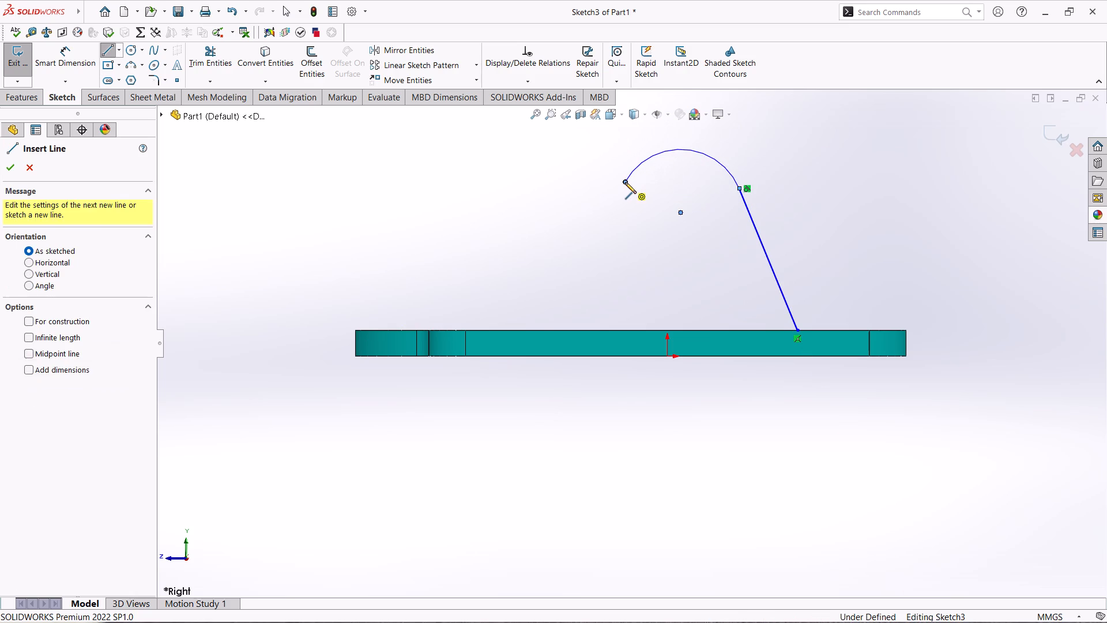
pyautogui.click(571, 330)
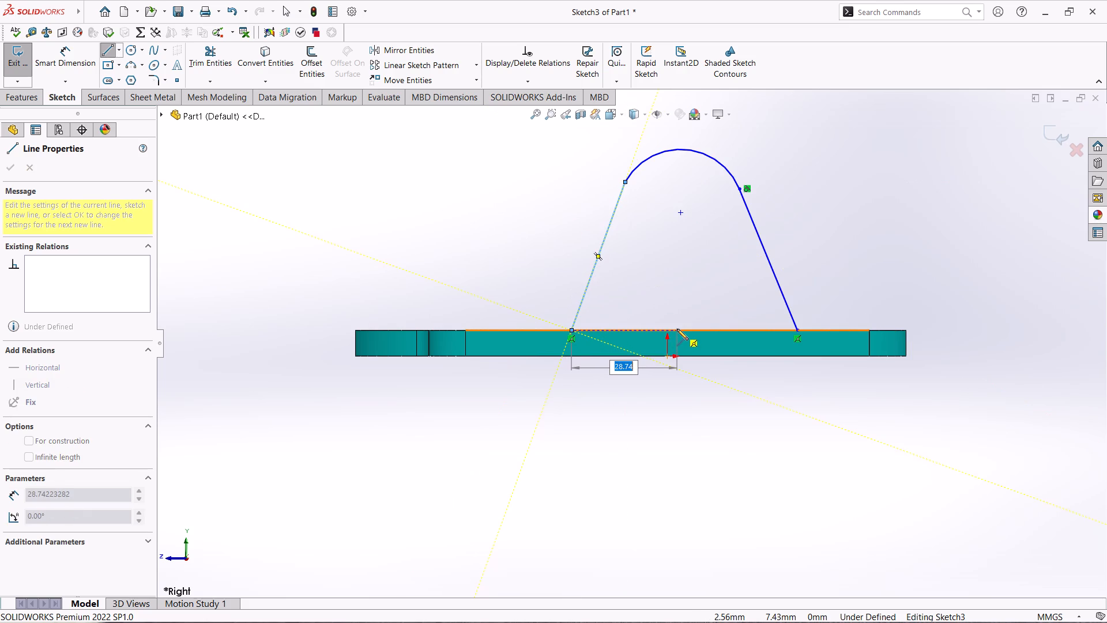
pyautogui.click(796, 328)
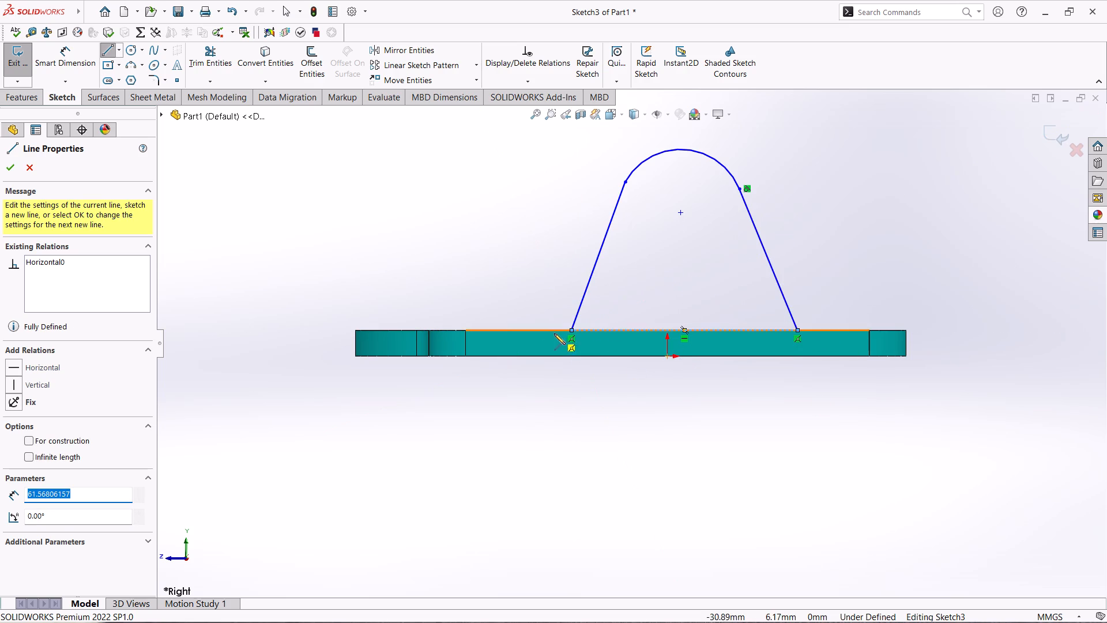
pyautogui.click(13, 169)
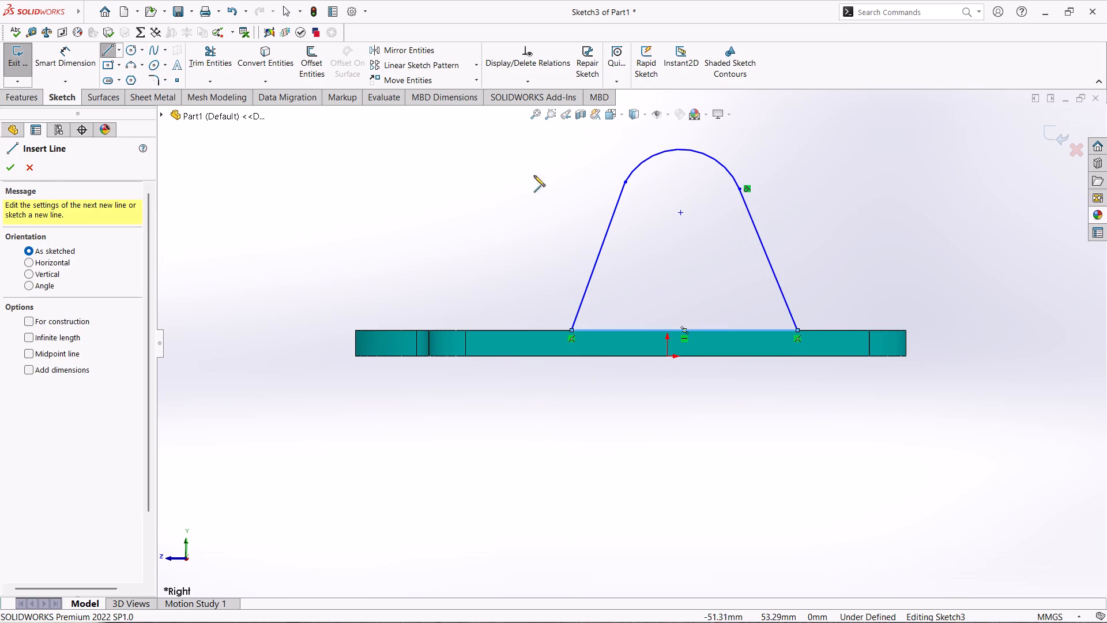
# Make the slanted side on the +Z side of the profile tangent to the top arc.
pyautogui.click(5, 171)
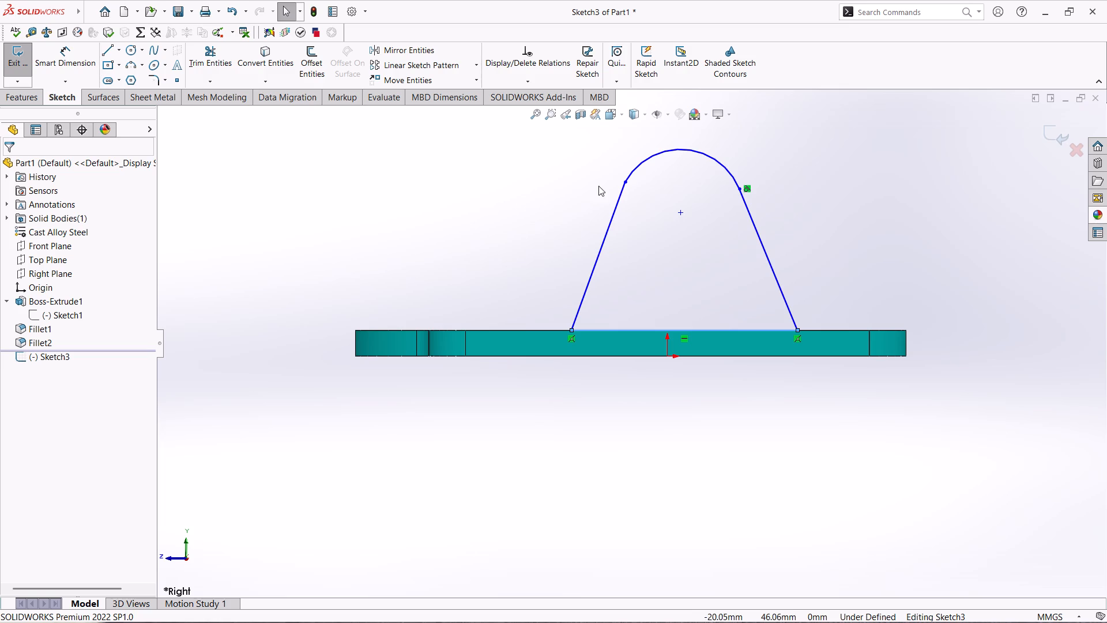
pyautogui.click(628, 182)
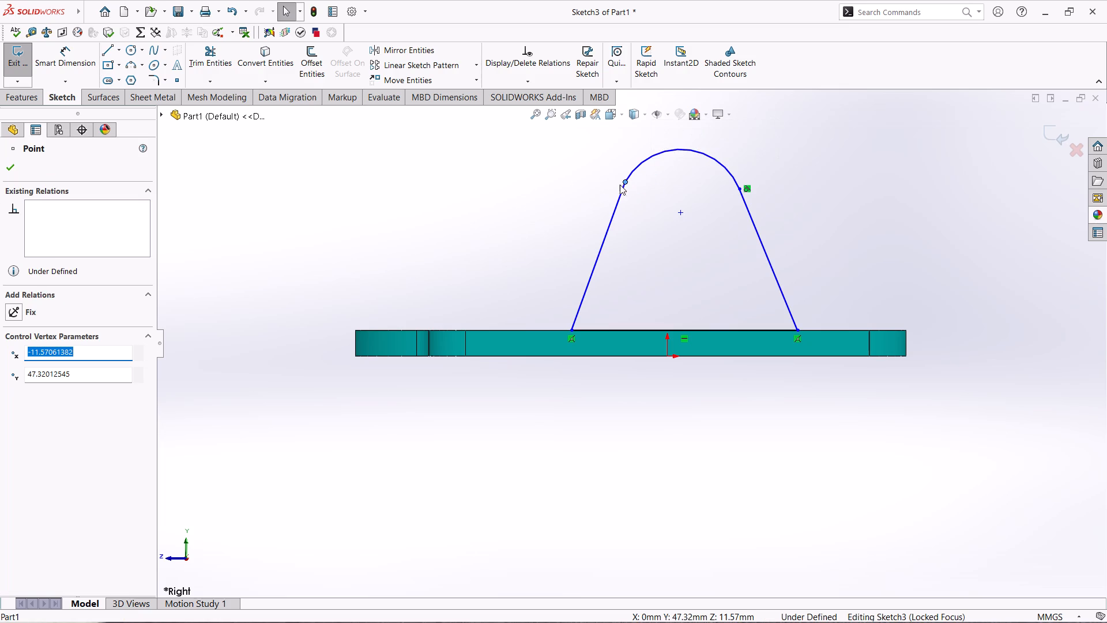
pyautogui.rightClick(627, 182)
pyautogui.click(634, 152)
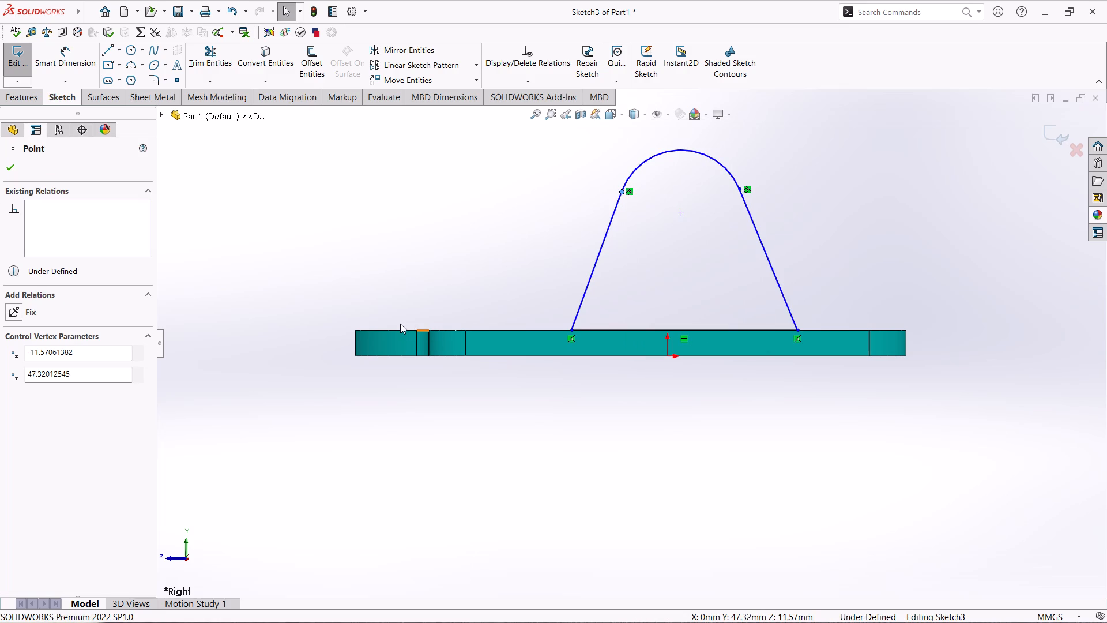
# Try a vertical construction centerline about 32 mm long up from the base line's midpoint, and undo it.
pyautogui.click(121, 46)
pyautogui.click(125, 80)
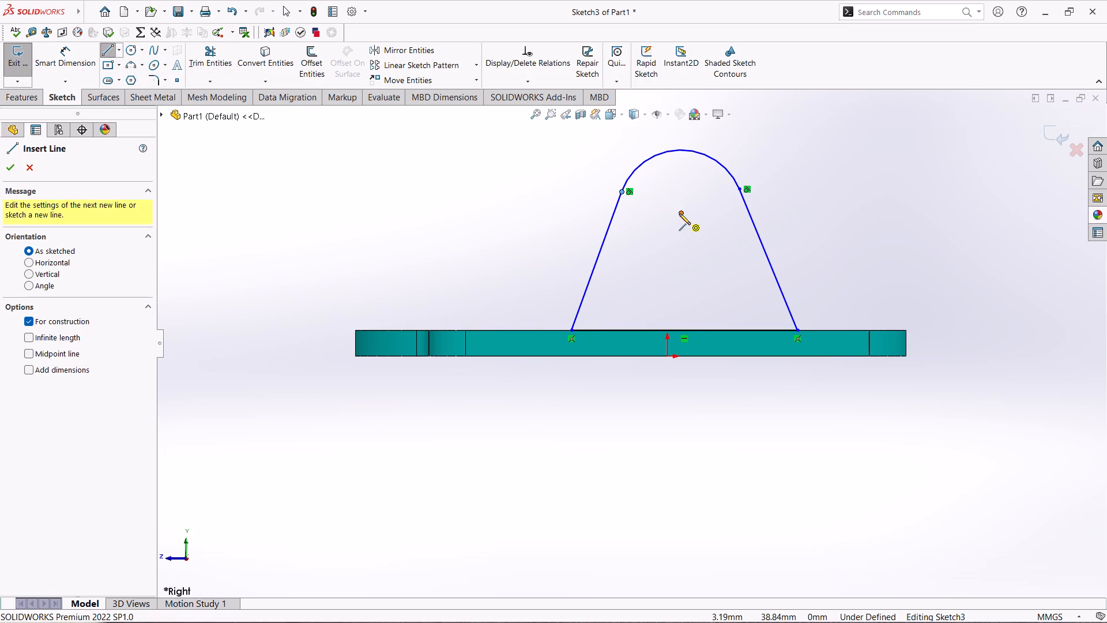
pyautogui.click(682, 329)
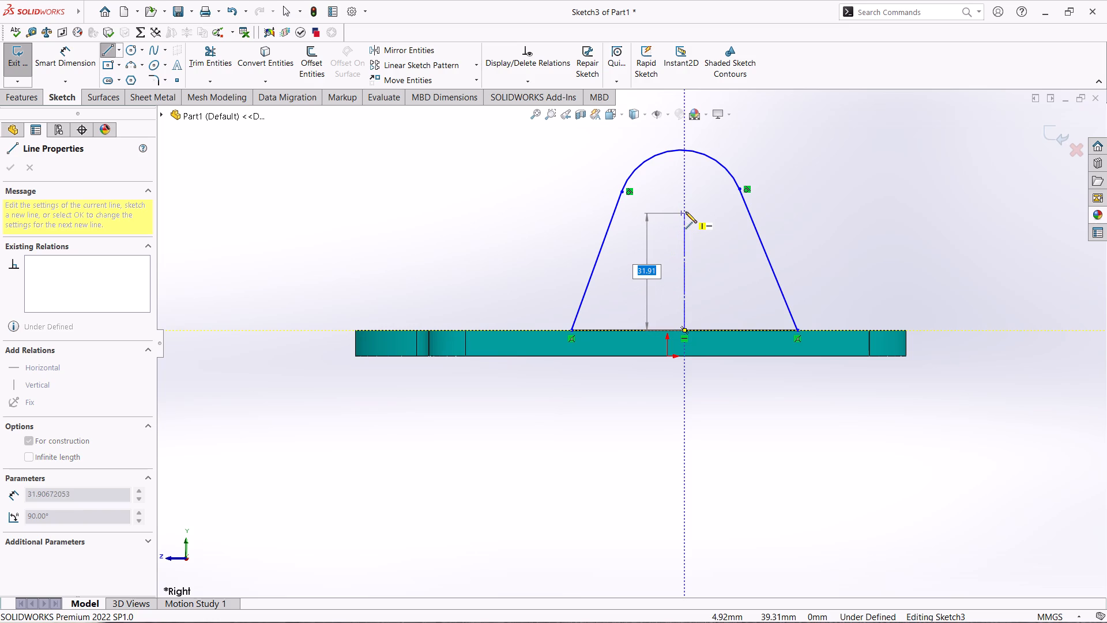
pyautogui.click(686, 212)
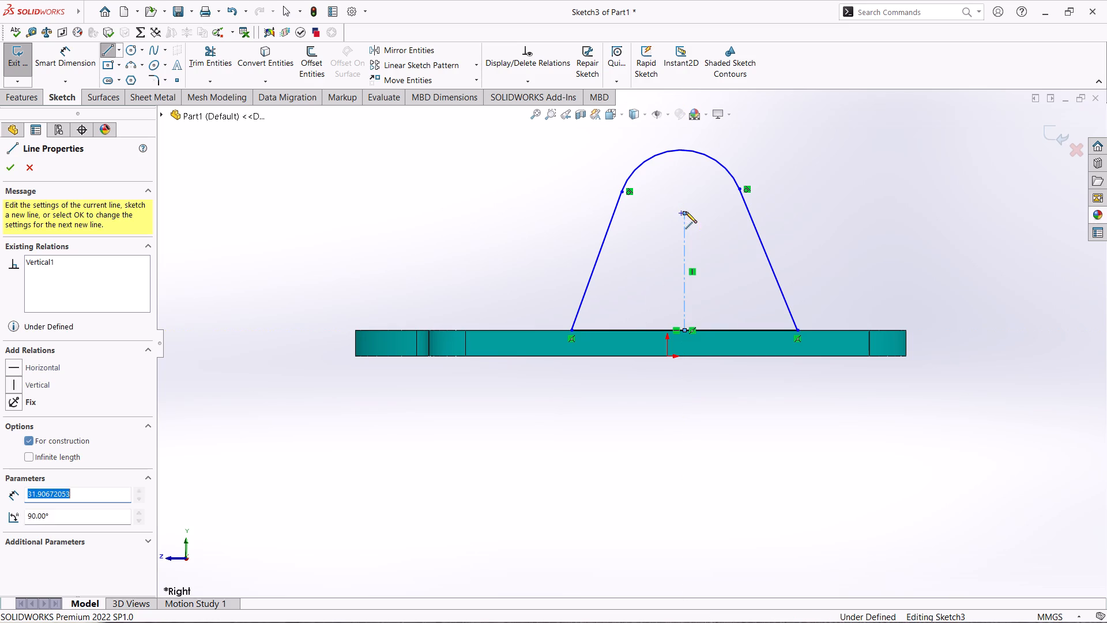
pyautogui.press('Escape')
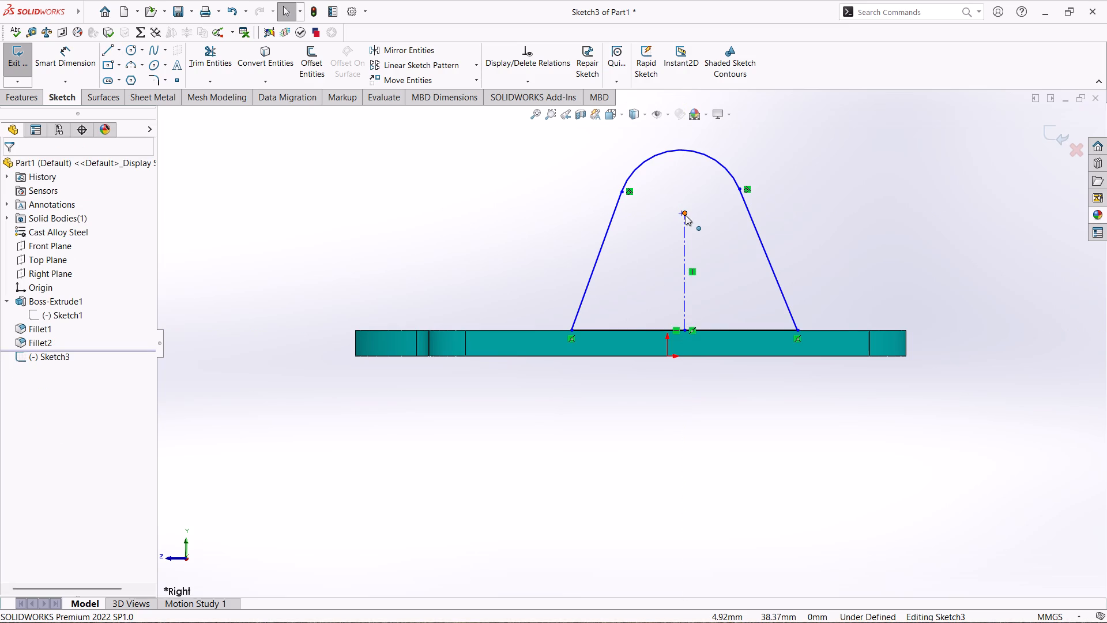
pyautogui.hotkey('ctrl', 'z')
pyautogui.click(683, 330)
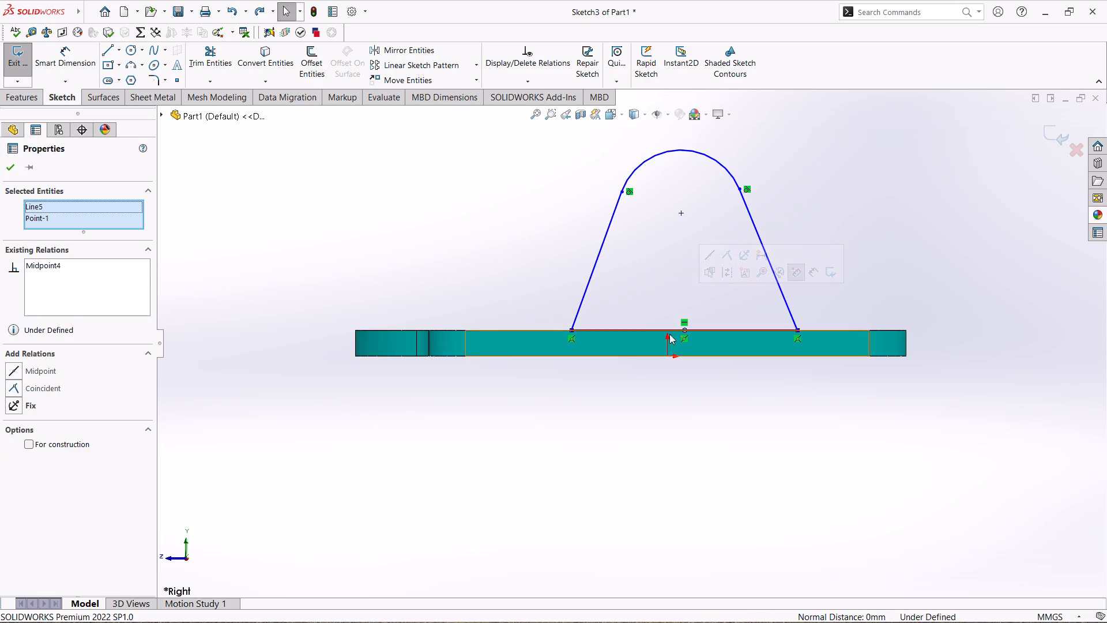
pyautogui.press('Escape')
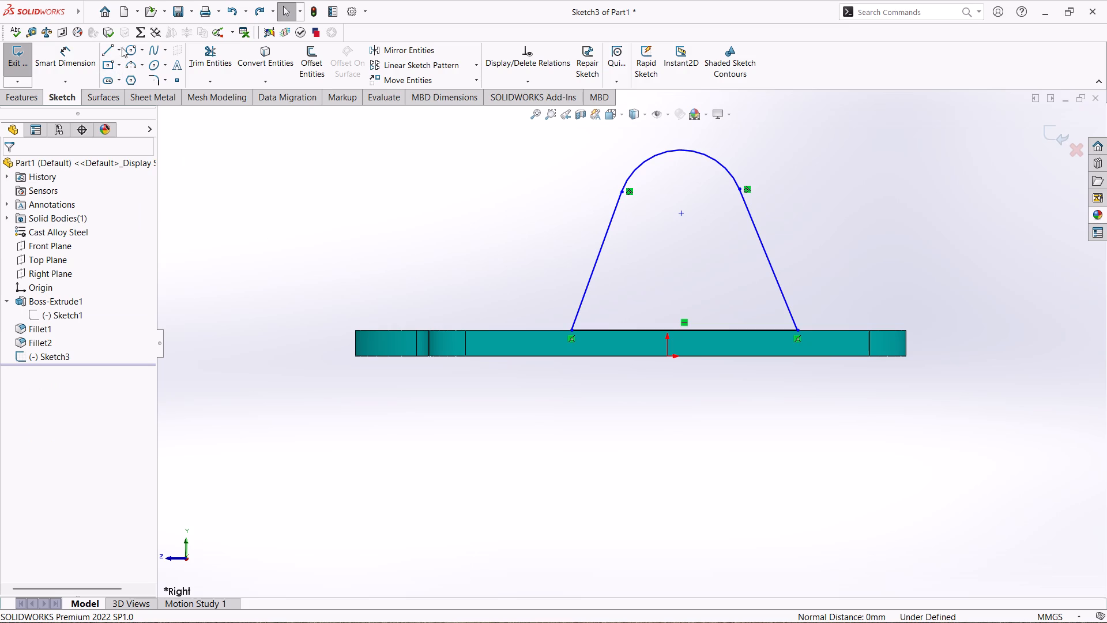
# Draw a construction centerline from the base line's midpoint to the top arc's centre and make it vertical.
pyautogui.click(119, 54)
pyautogui.click(137, 77)
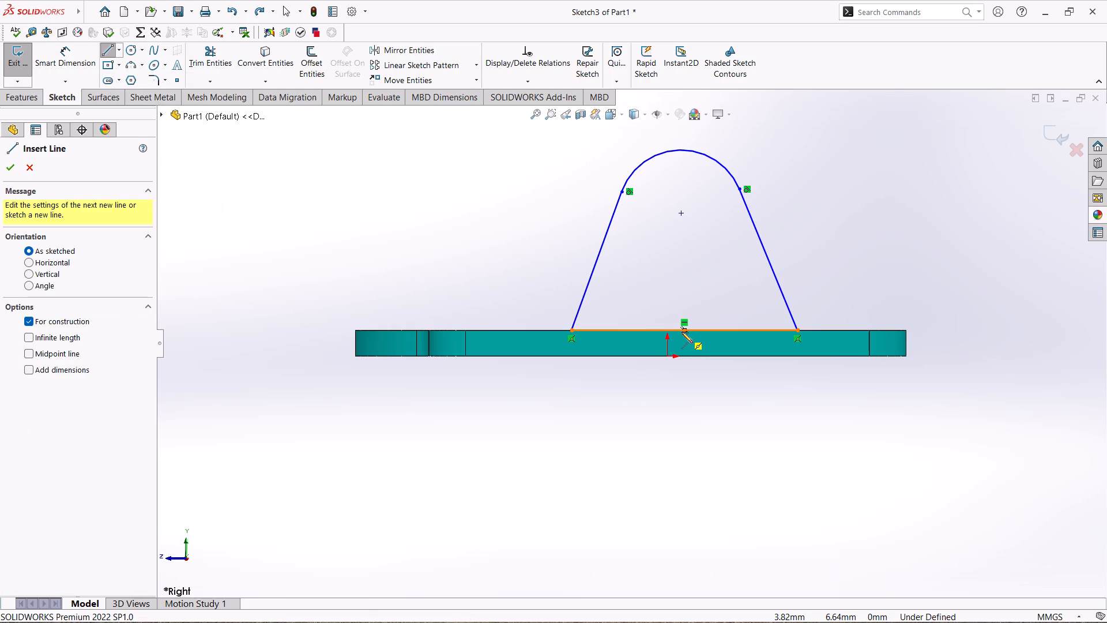
pyautogui.click(684, 330)
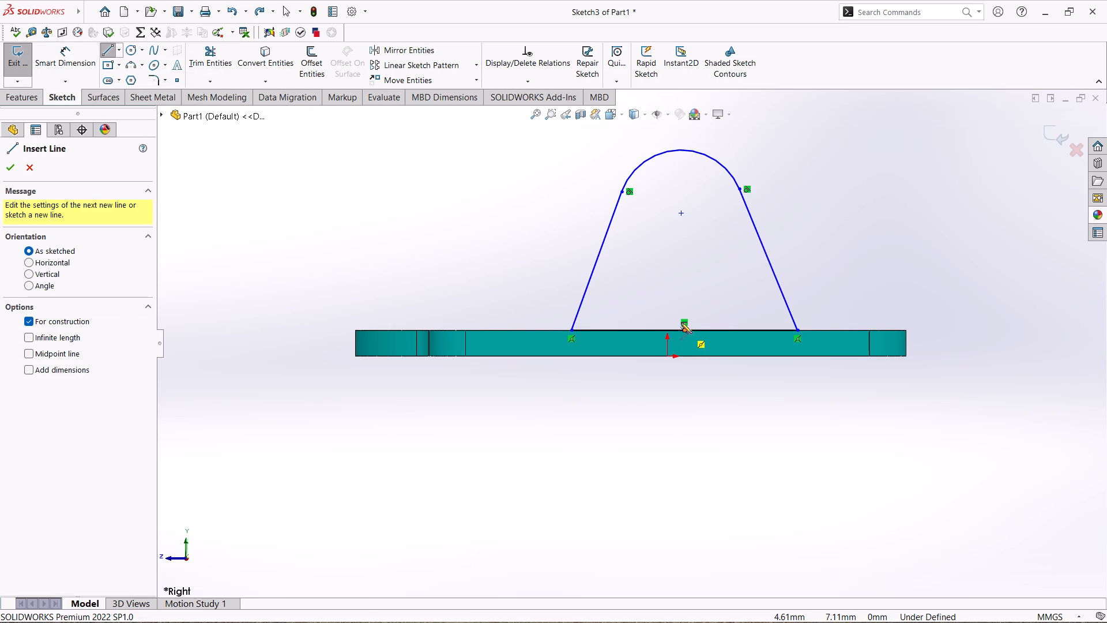
pyautogui.click(681, 214)
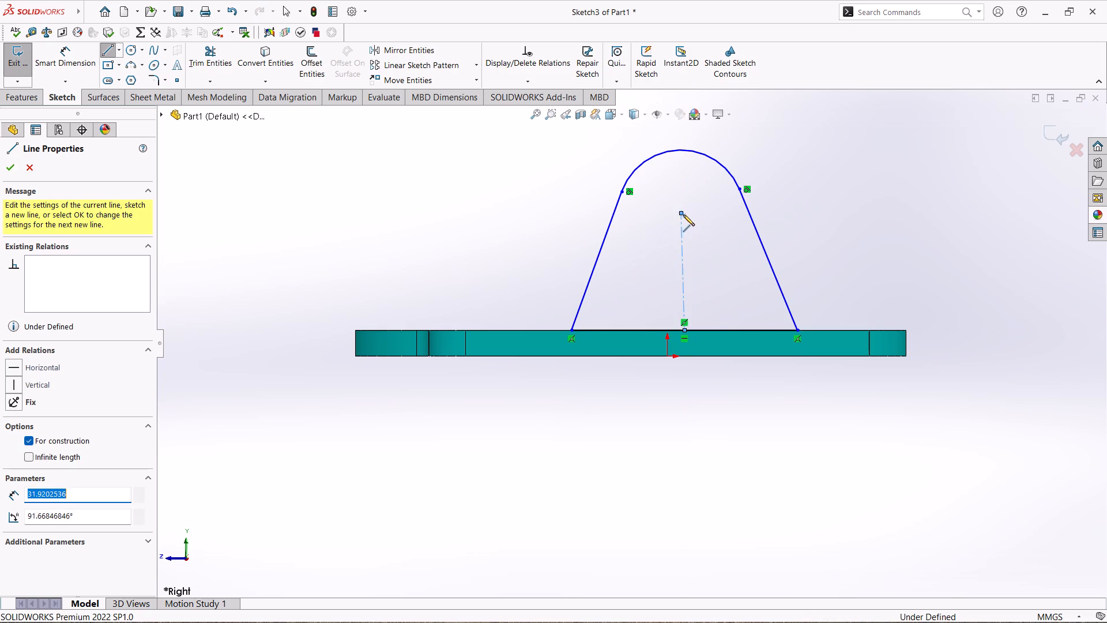
pyautogui.press('Escape')
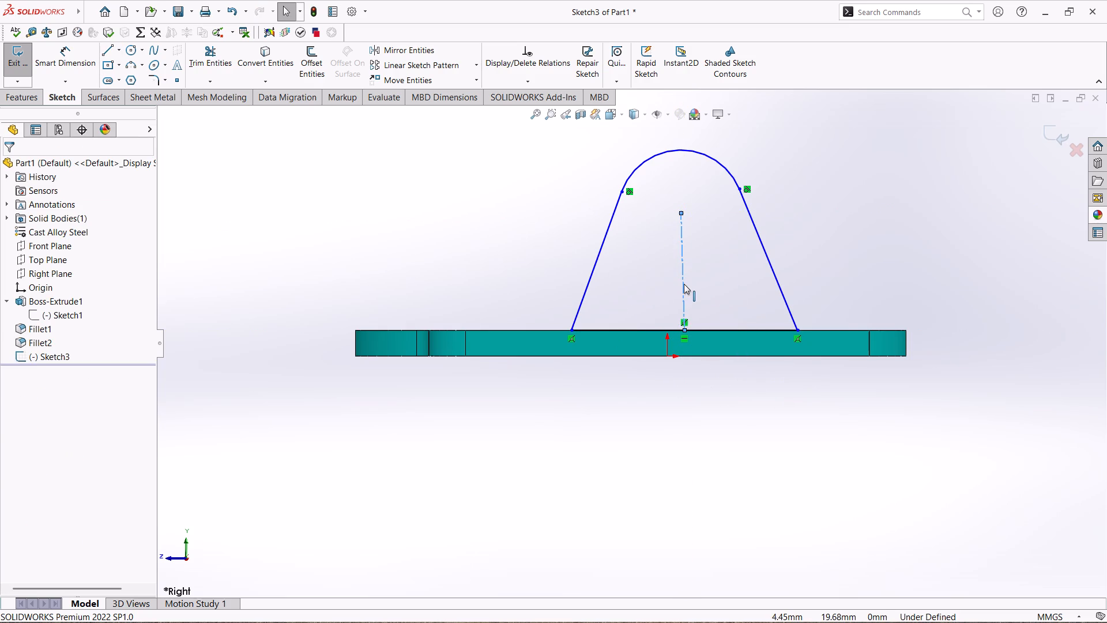
pyautogui.click(684, 284)
pyautogui.click(735, 232)
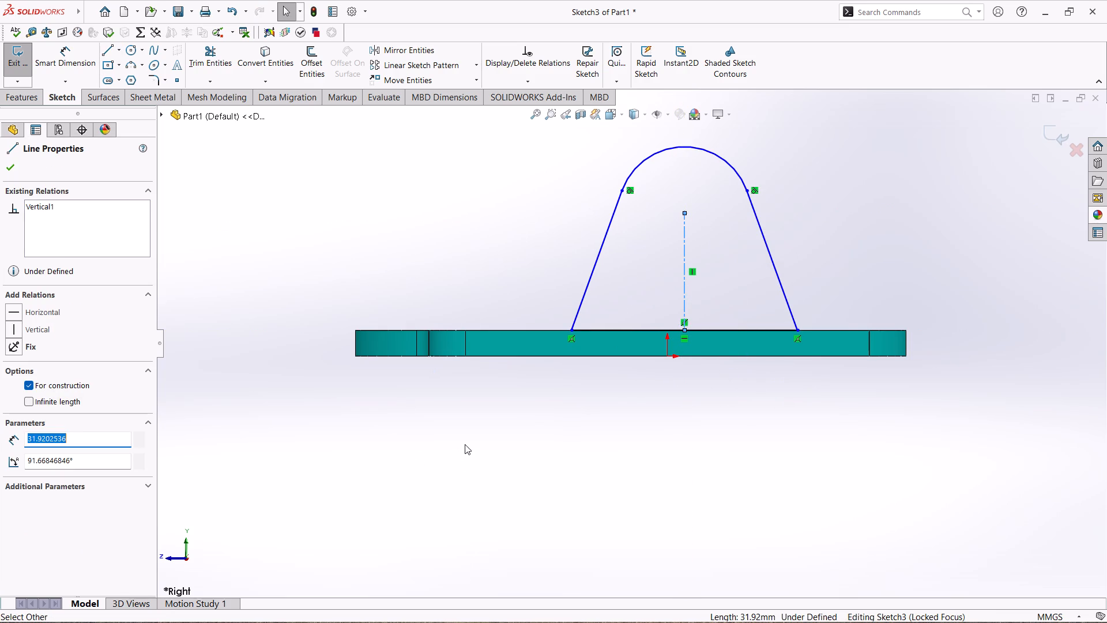
# Dimension the profile's top arc with a radius of 21 mm.
pyautogui.click(70, 60)
pyautogui.click(650, 156)
pyautogui.click(563, 145)
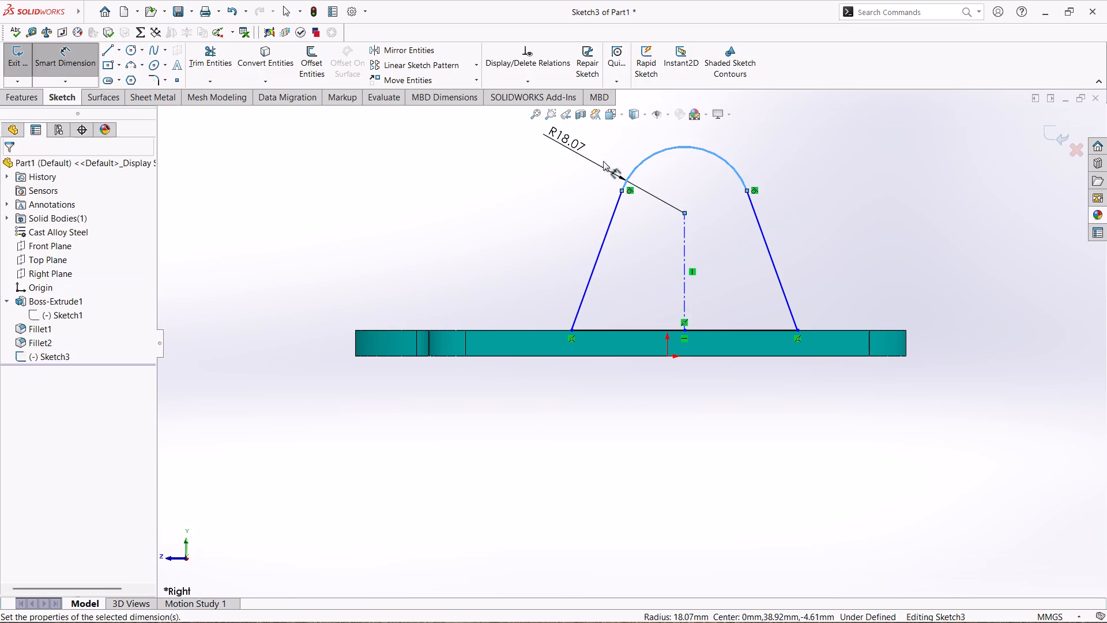
pyautogui.write('21')
pyautogui.press('Return')
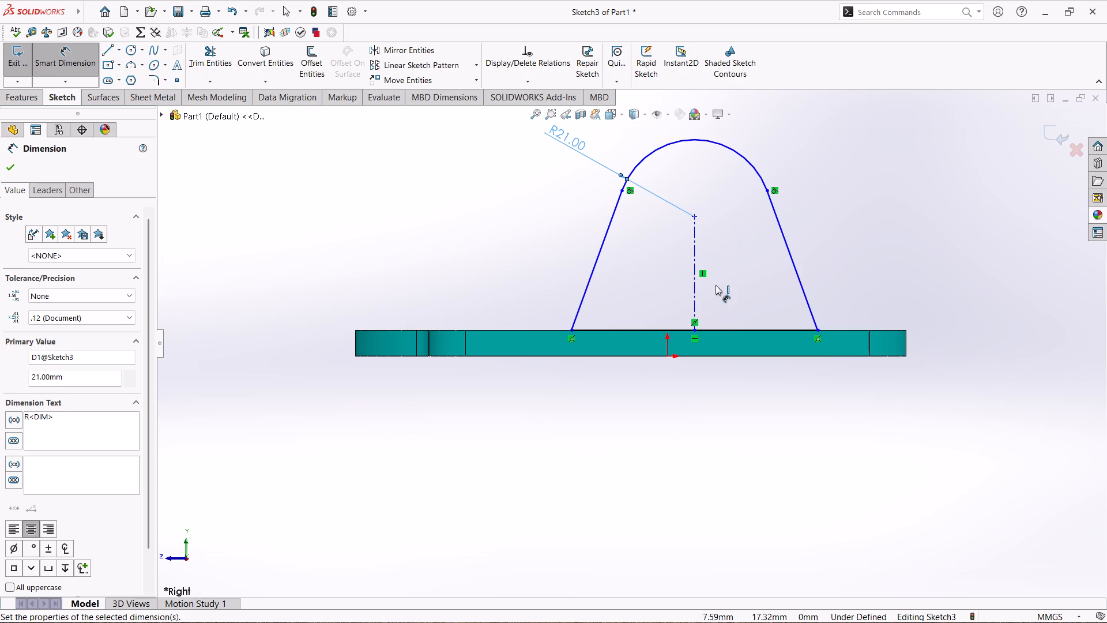
# Dimension the arc centre's height above the plate's bottom edge as 31 mm.
pyautogui.click(693, 217)
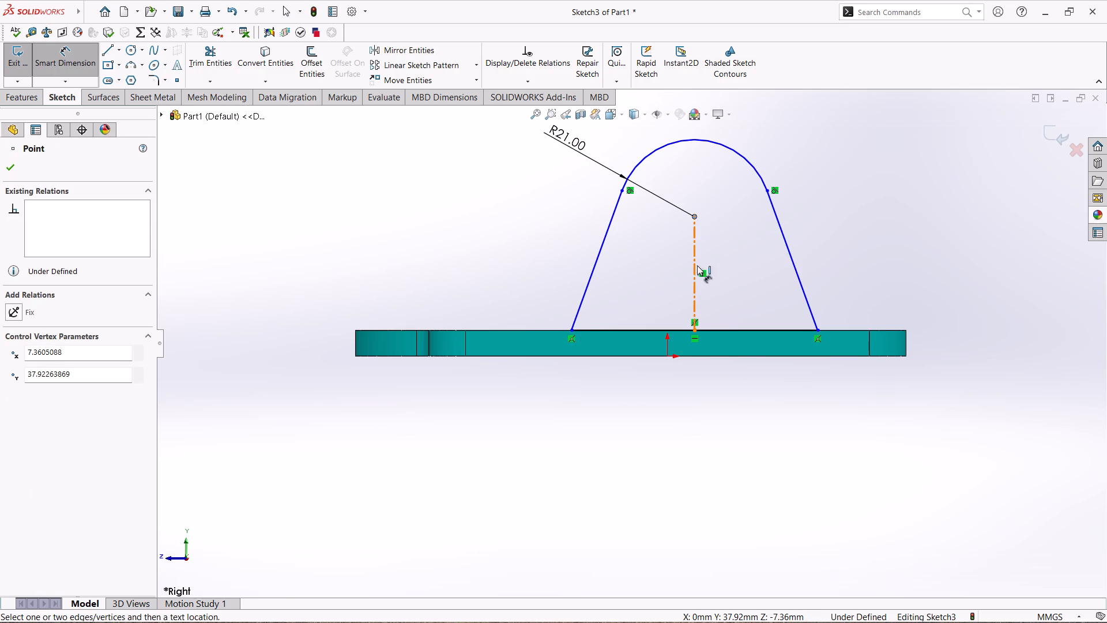
pyautogui.click(716, 354)
pyautogui.click(1012, 272)
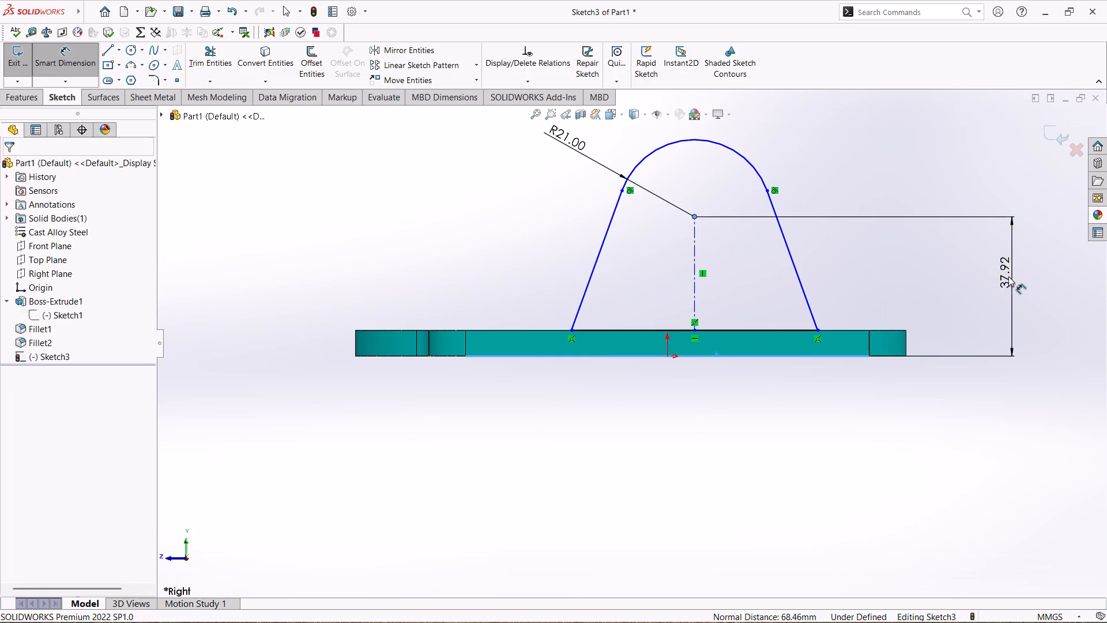
pyautogui.write('31')
pyautogui.press('Return')
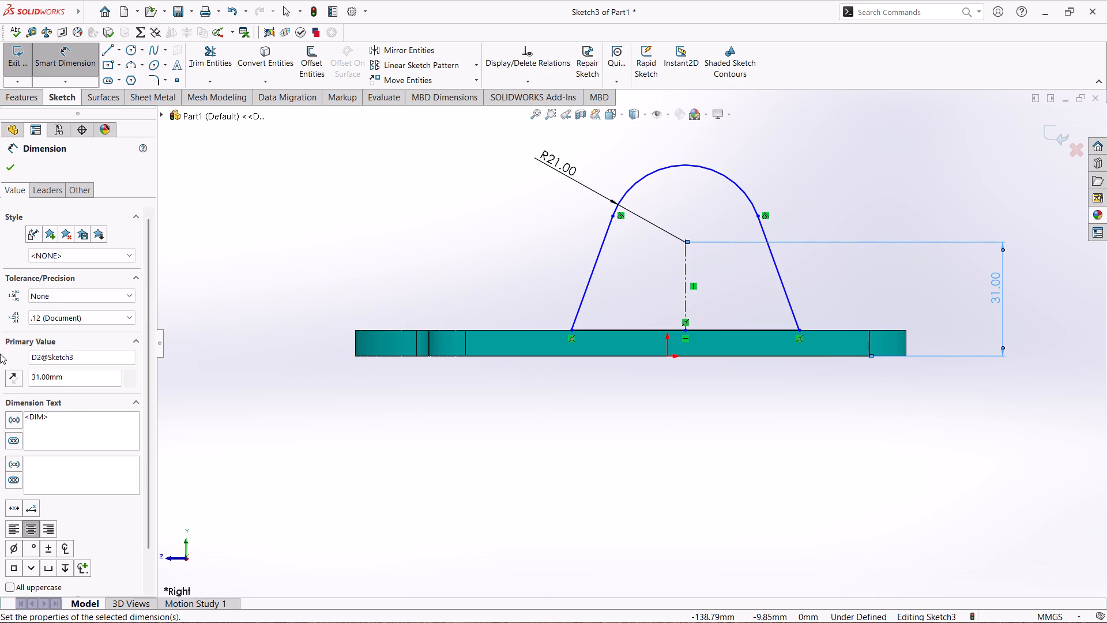
# Give the 31 mm height dimension a bilateral tolerance with an upper value of +0.34 mm.
pyautogui.click(77, 298)
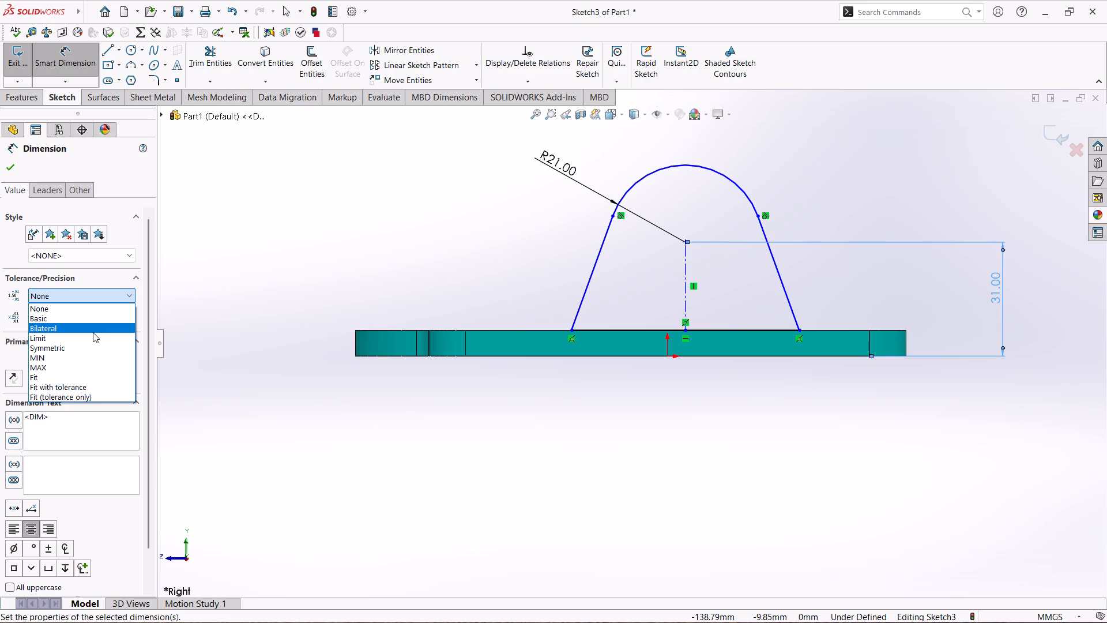
pyautogui.click(93, 332)
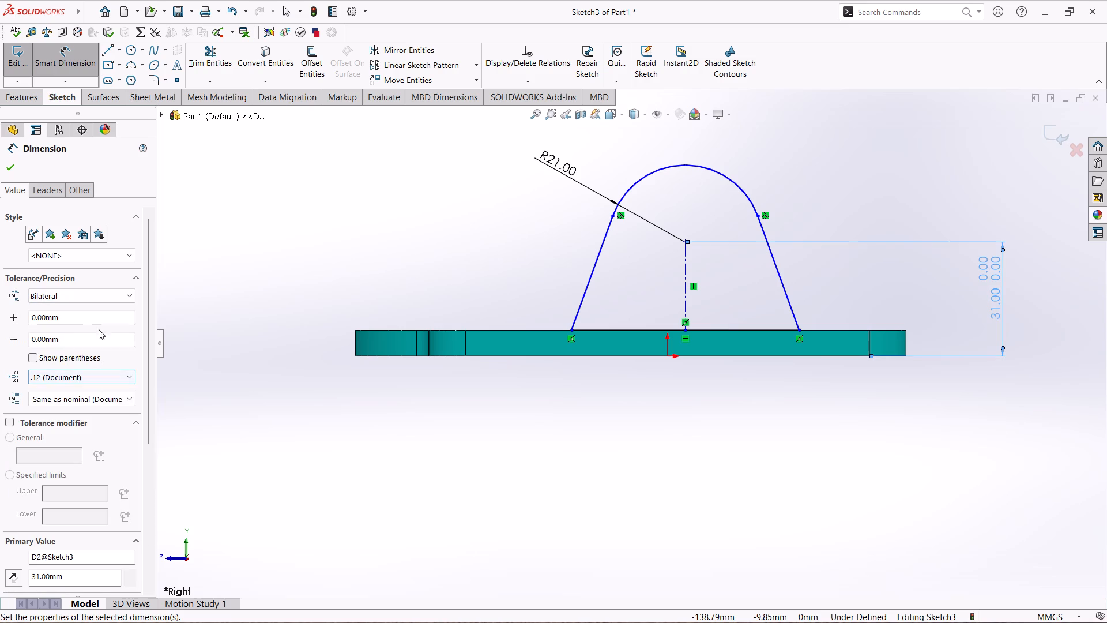
pyautogui.moveTo(71, 314); pyautogui.dragTo(0, 321)
pyautogui.write('0.34')
pyautogui.press('Return')
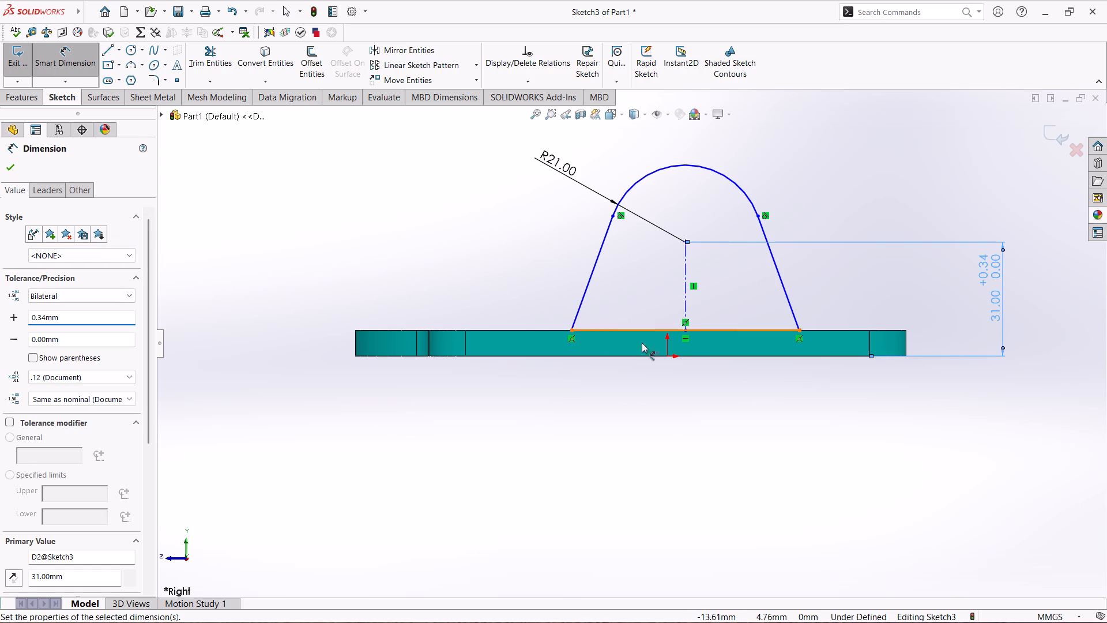
# Dimension the profile's base line with a length of 72 mm.
pyautogui.click(658, 330)
pyautogui.click(663, 399)
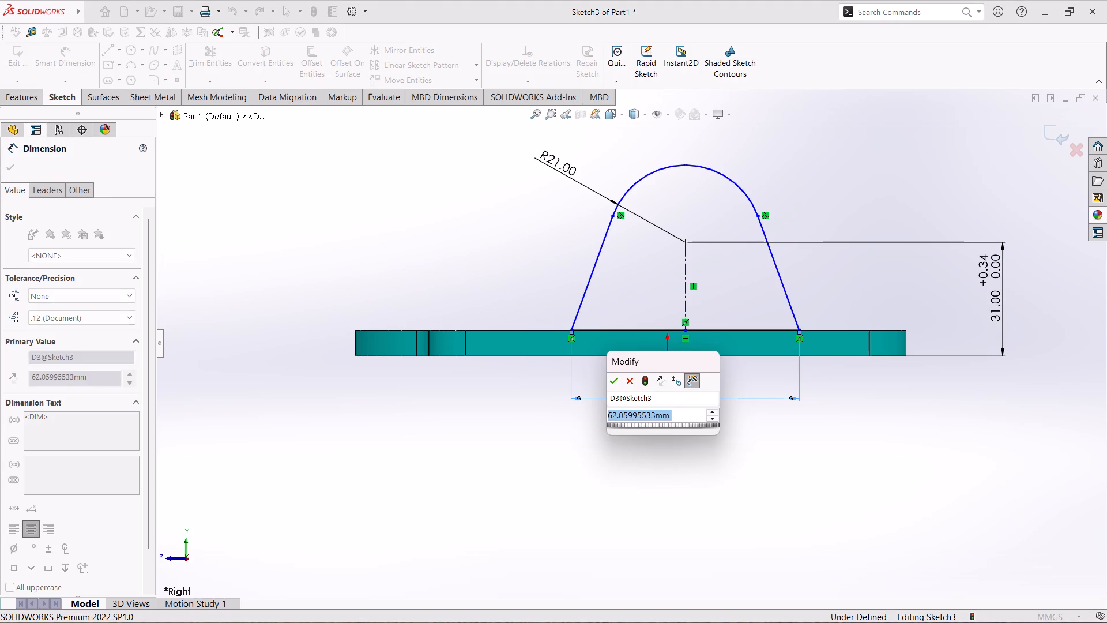
pyautogui.write('72')
pyautogui.press('Return')
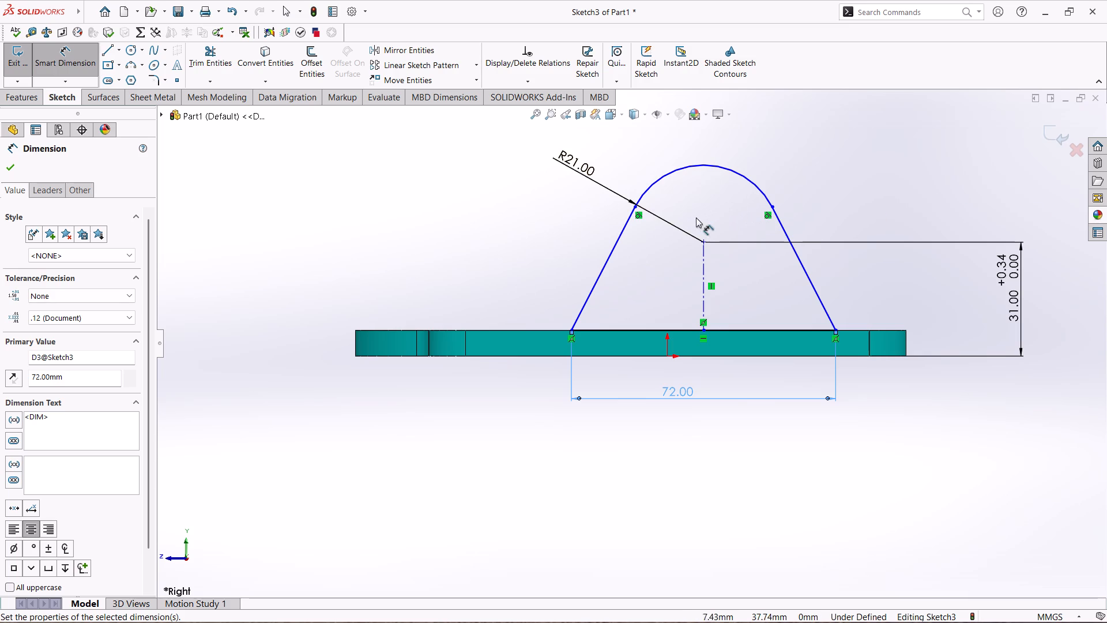
# Dimension the centerline 65 mm from the plate's end edge on the -Z side, and finish dimensioning.
pyautogui.click(703, 302)
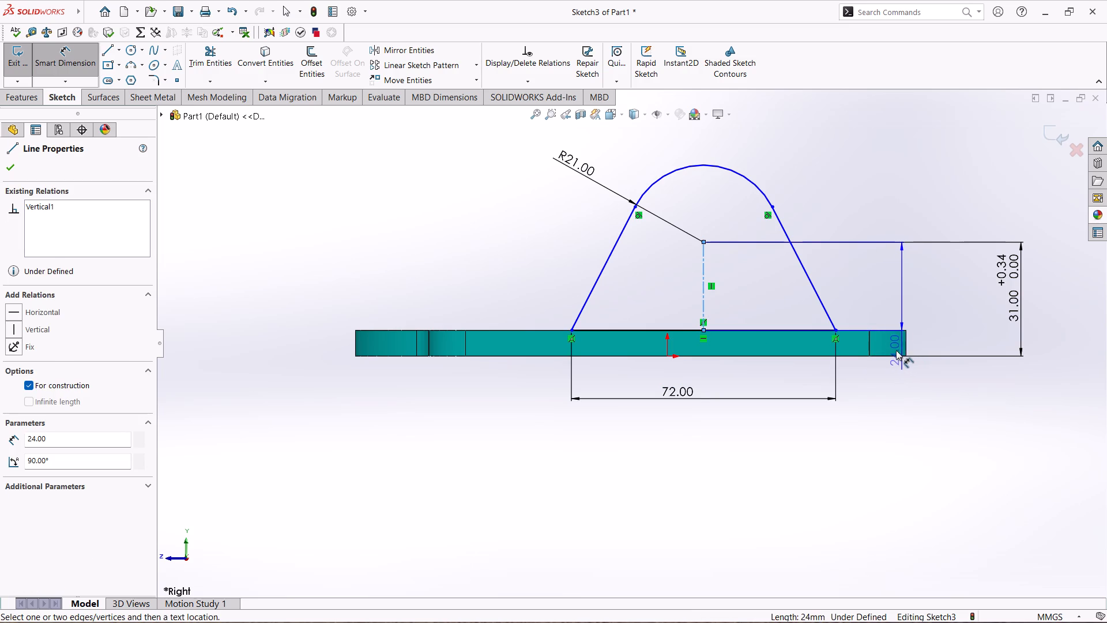
pyautogui.click(906, 342)
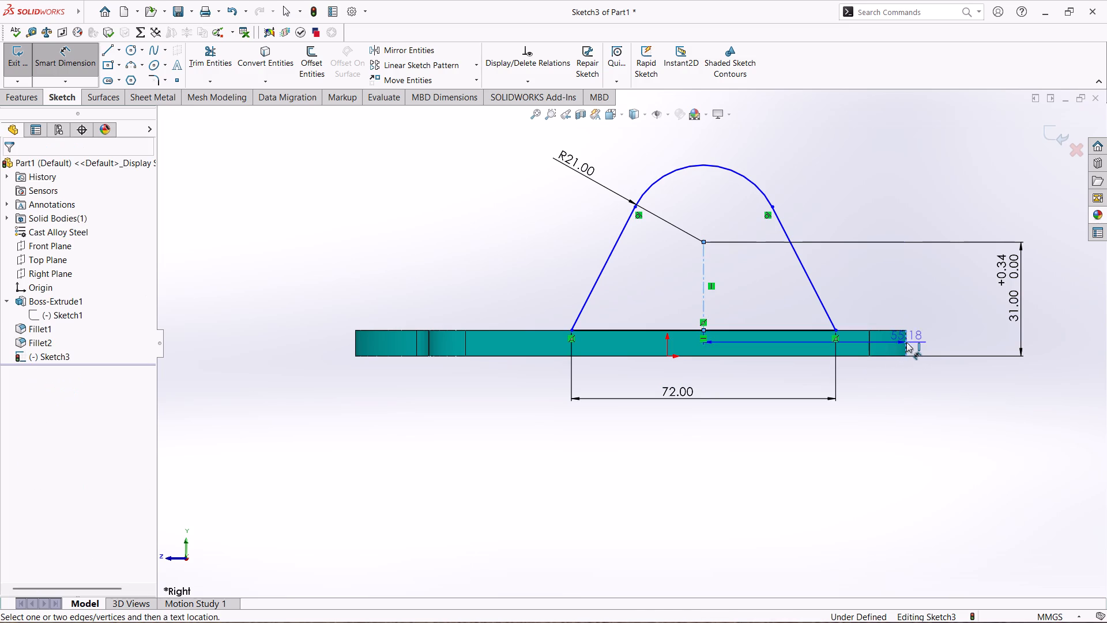
pyautogui.click(903, 431)
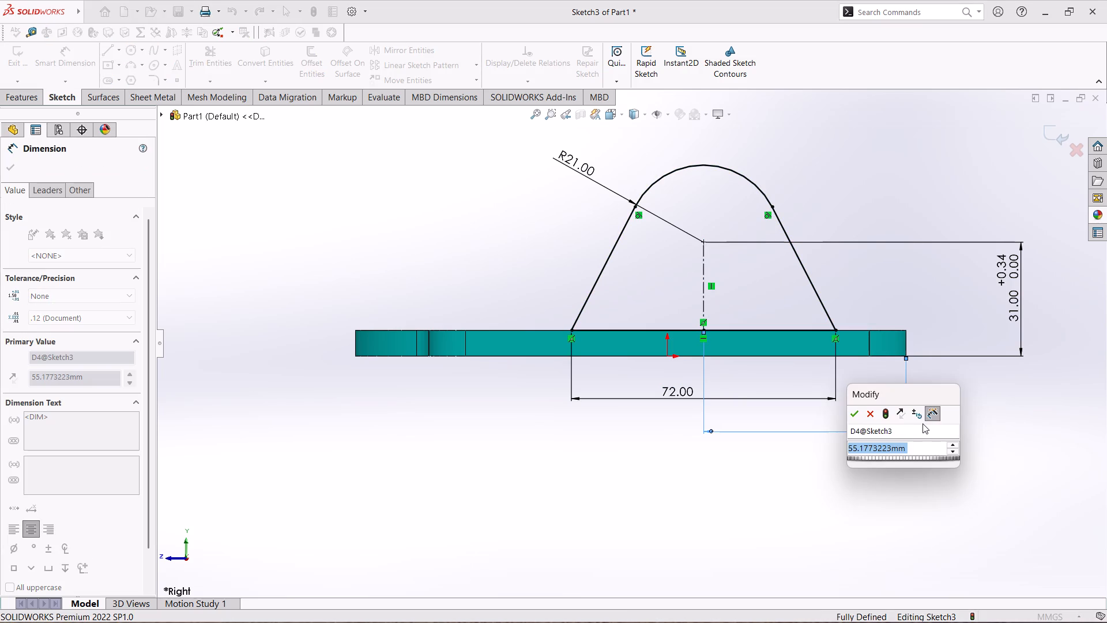
pyautogui.write('65')
pyautogui.press('Return')
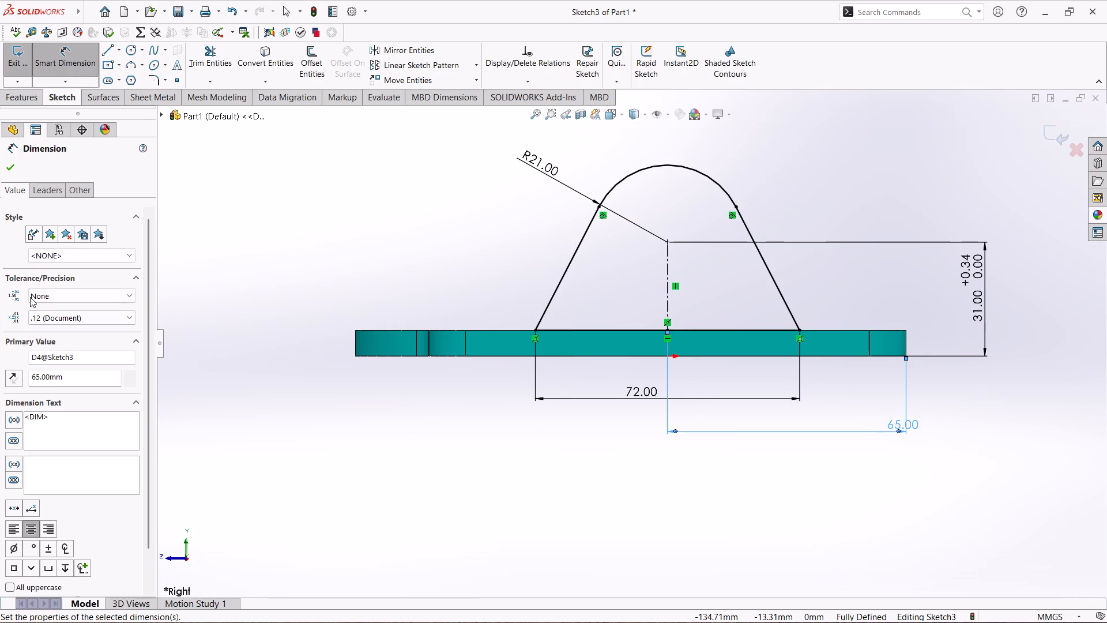
pyautogui.click(15, 167)
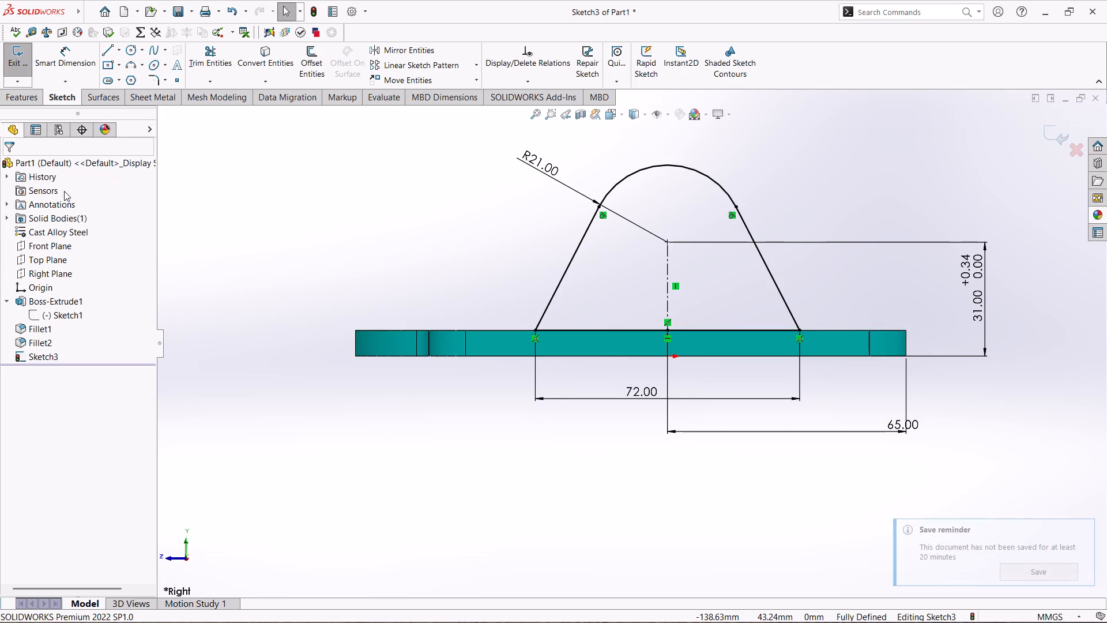
# Extrude the round-topped profile as a boss, Mid Plane, 104 mm deep, merged with the plate.
pyautogui.click(14, 100)
pyautogui.click(21, 67)
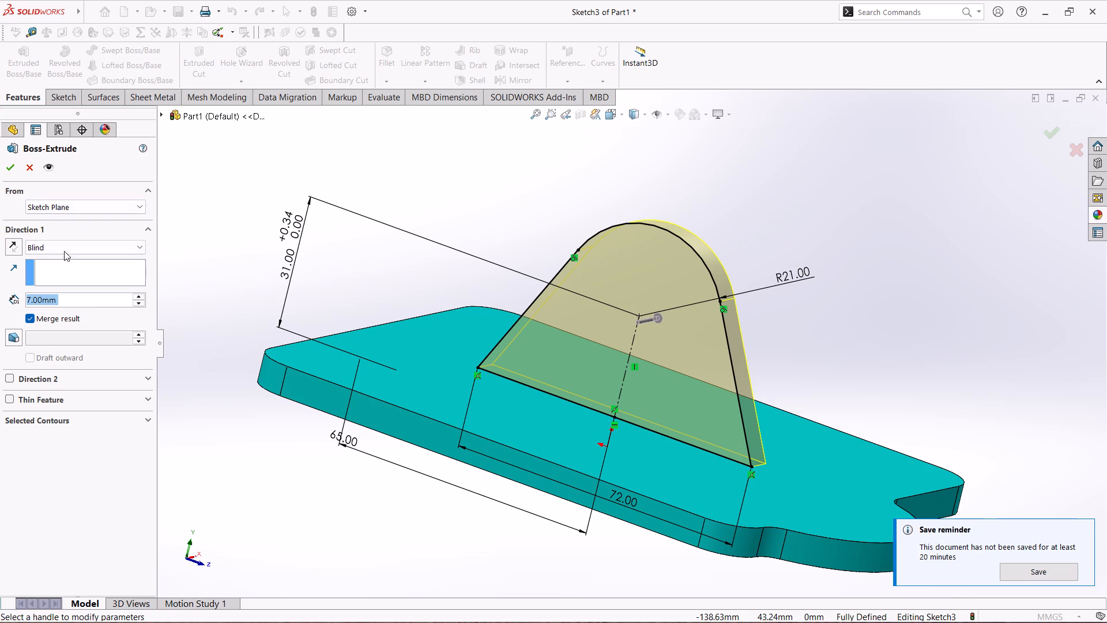
pyautogui.click(66, 241)
pyautogui.click(82, 323)
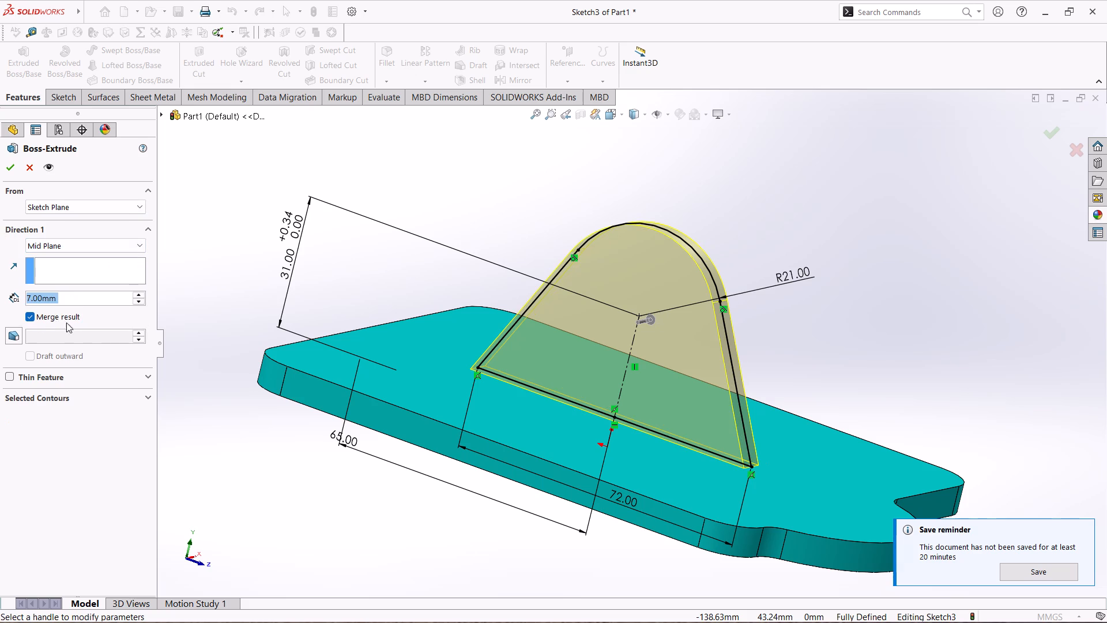
pyautogui.write('104')
pyautogui.press('Return')
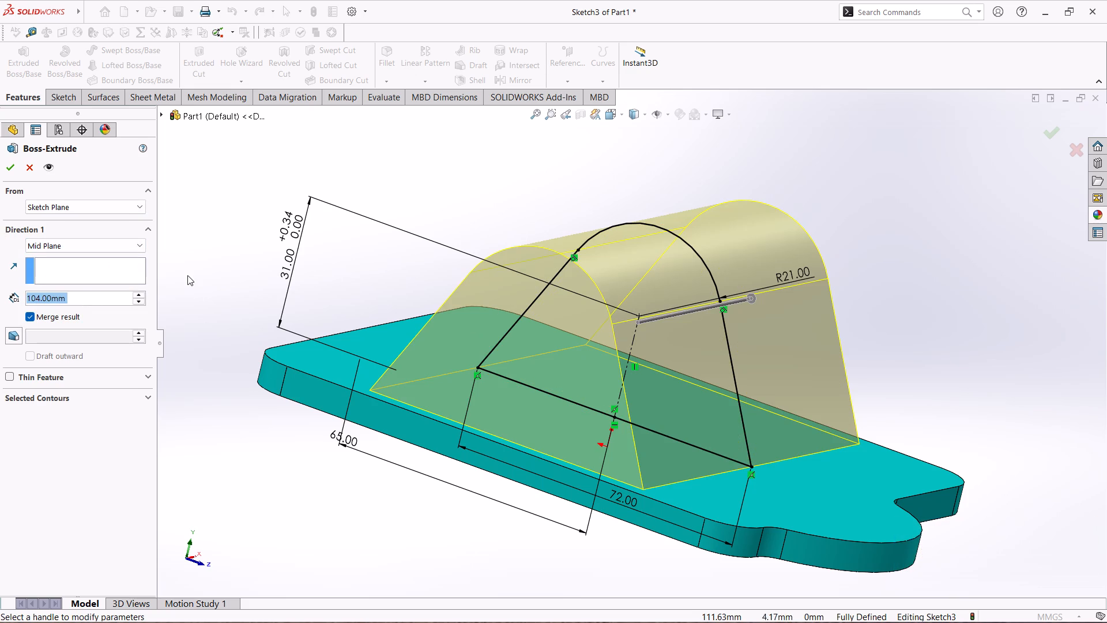
pyautogui.click(12, 170)
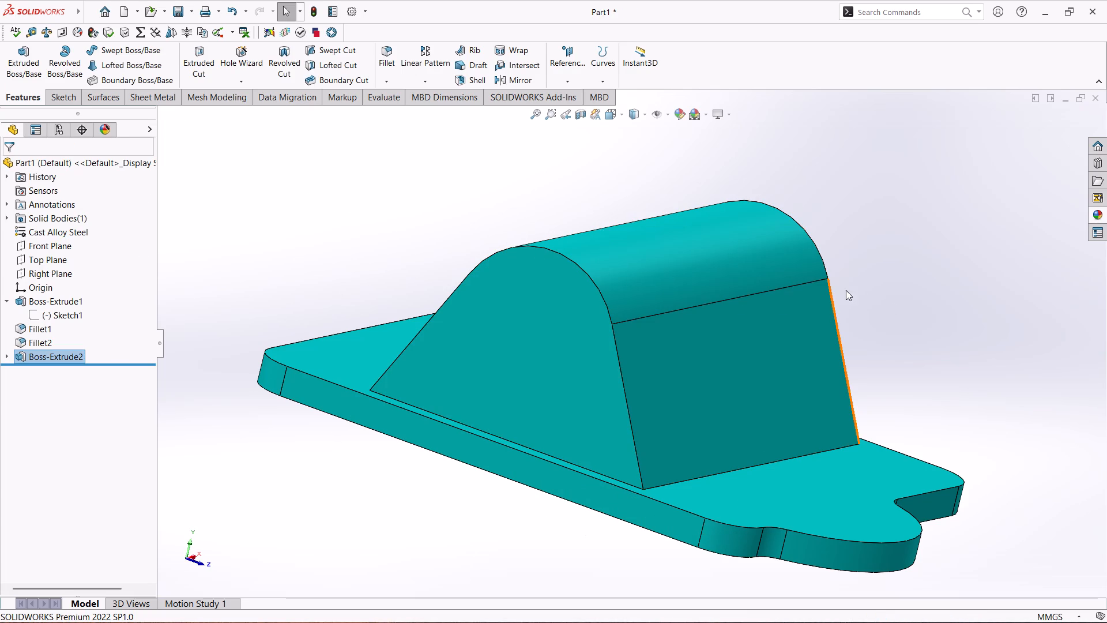
# Start a new sketch on the Right Plane.
pyautogui.click(50, 272)
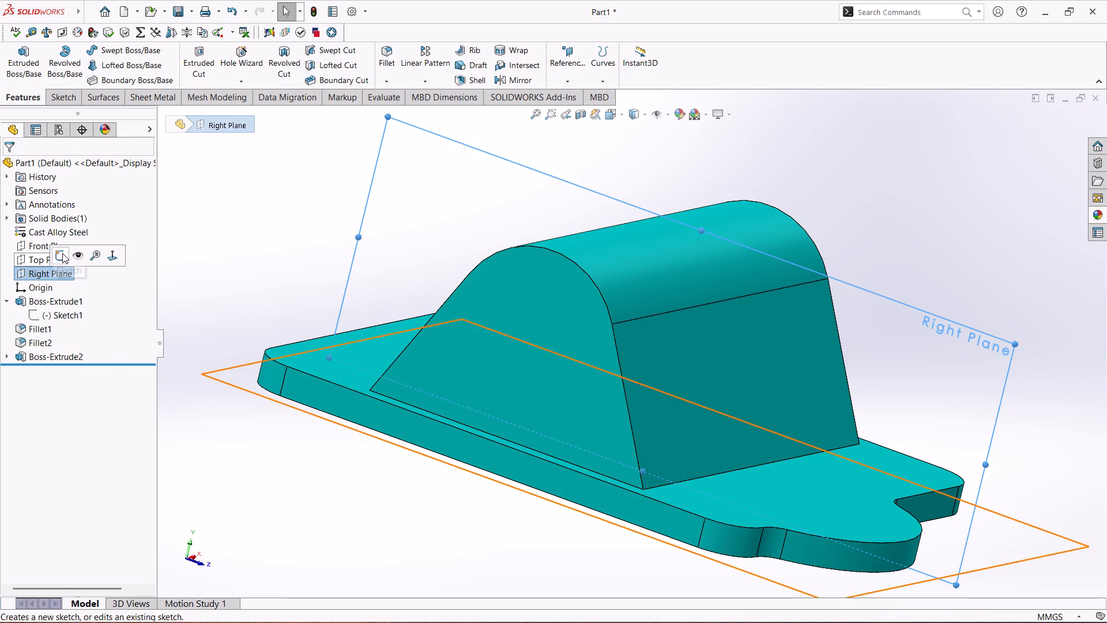
pyautogui.click(62, 253)
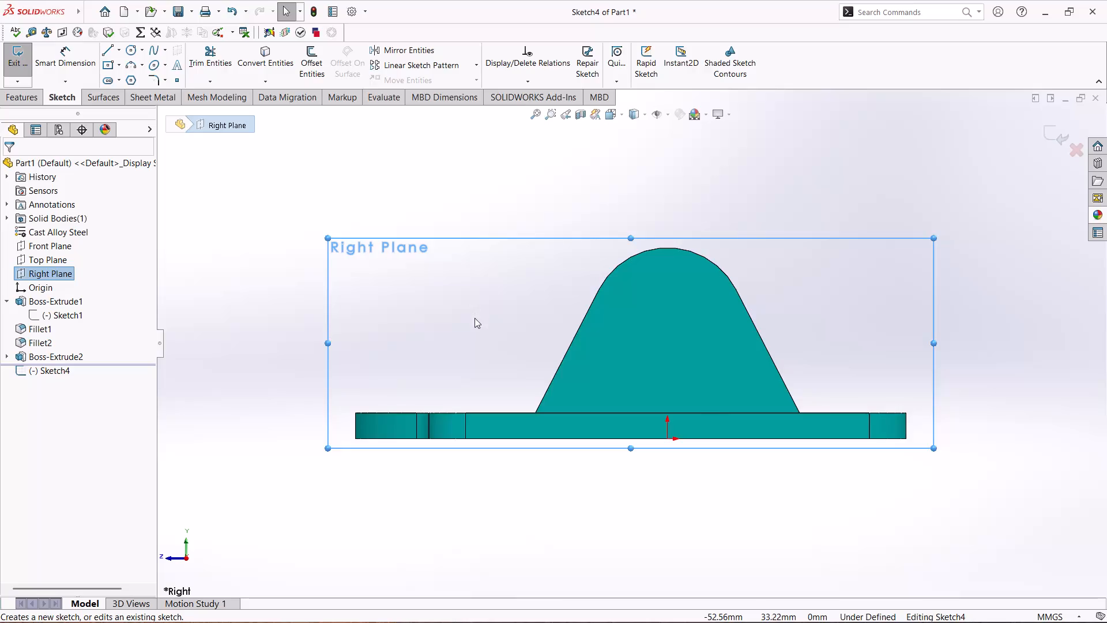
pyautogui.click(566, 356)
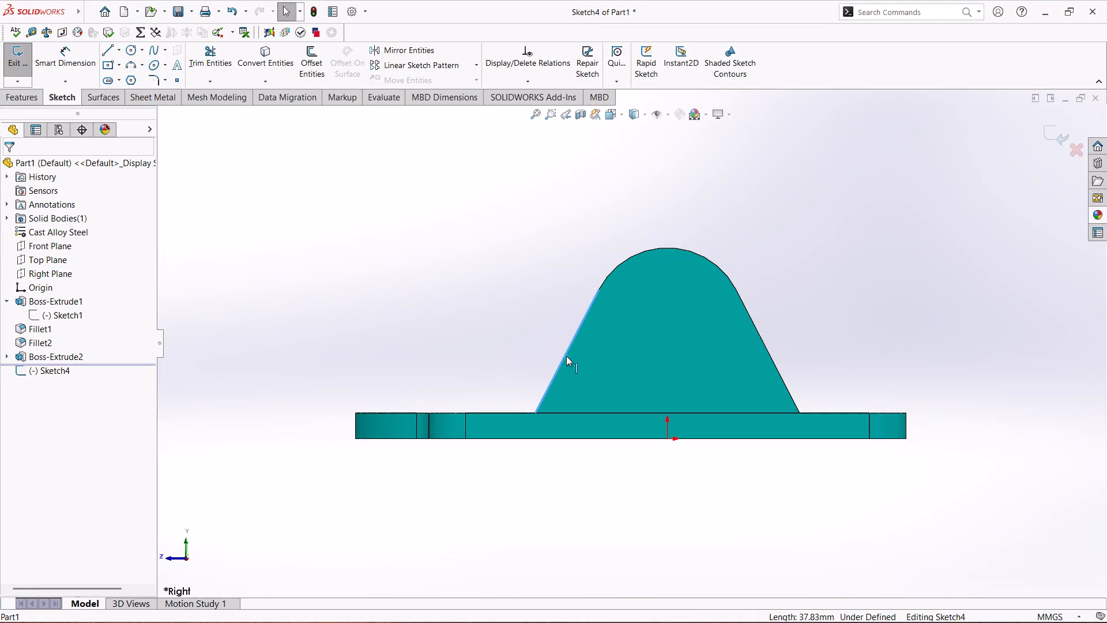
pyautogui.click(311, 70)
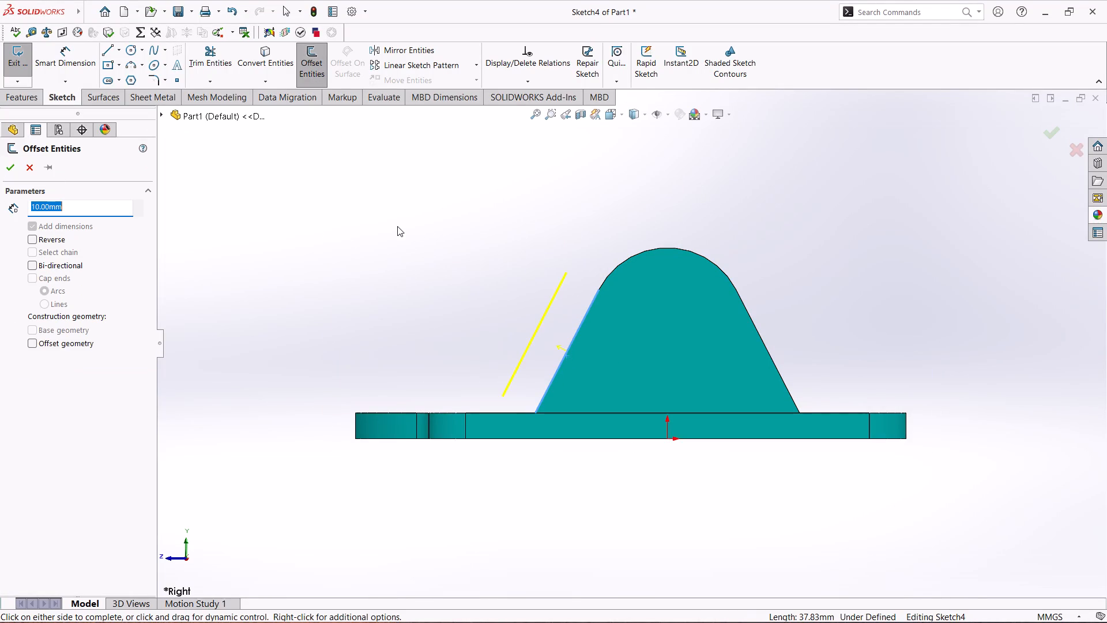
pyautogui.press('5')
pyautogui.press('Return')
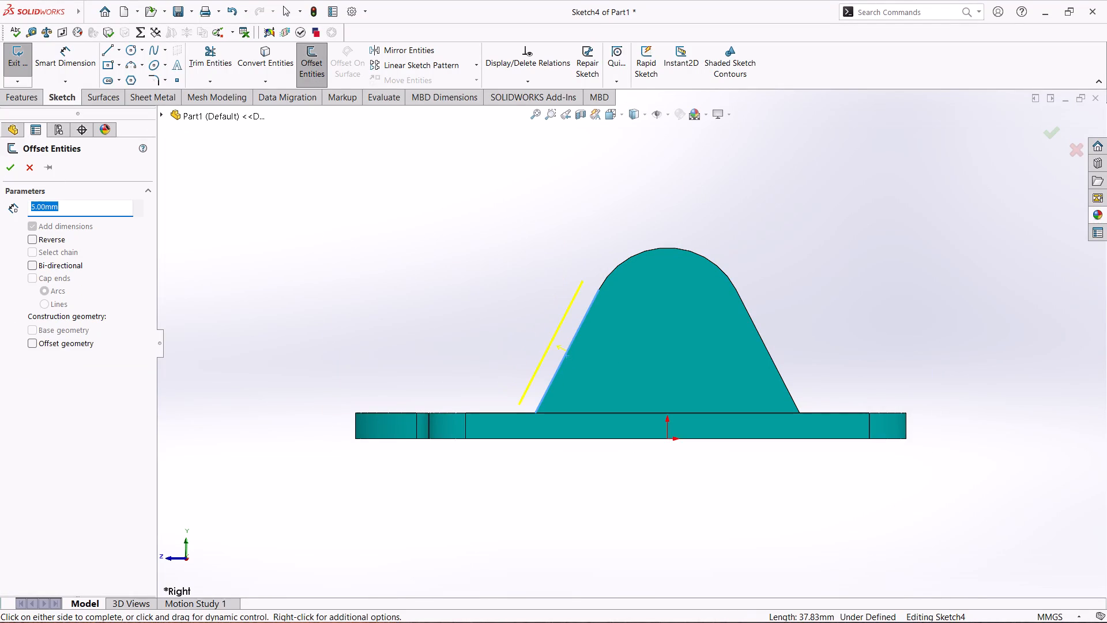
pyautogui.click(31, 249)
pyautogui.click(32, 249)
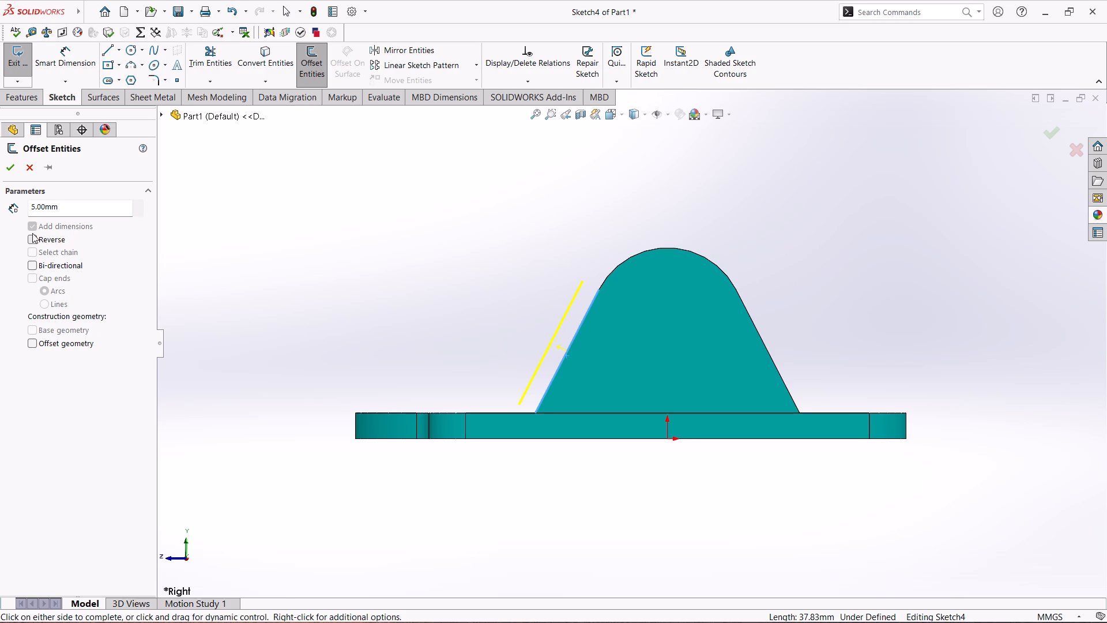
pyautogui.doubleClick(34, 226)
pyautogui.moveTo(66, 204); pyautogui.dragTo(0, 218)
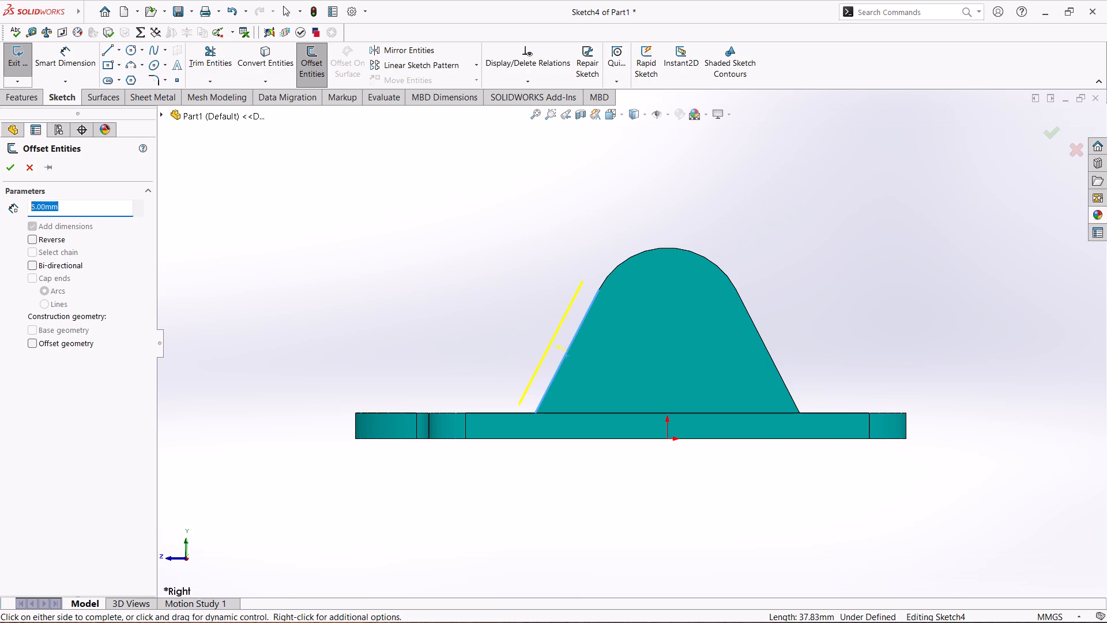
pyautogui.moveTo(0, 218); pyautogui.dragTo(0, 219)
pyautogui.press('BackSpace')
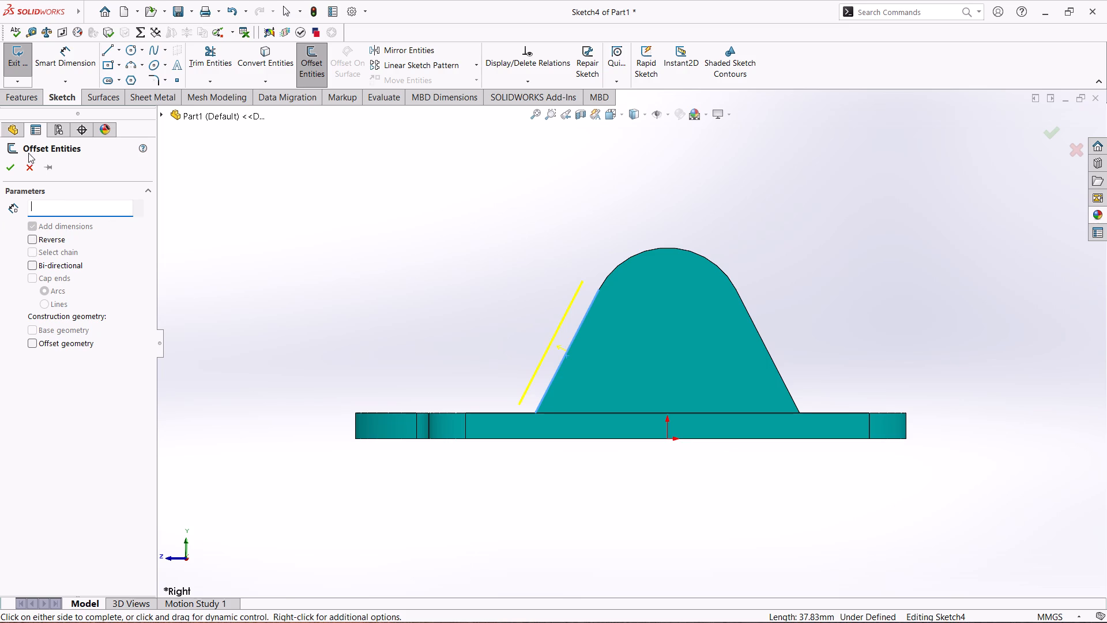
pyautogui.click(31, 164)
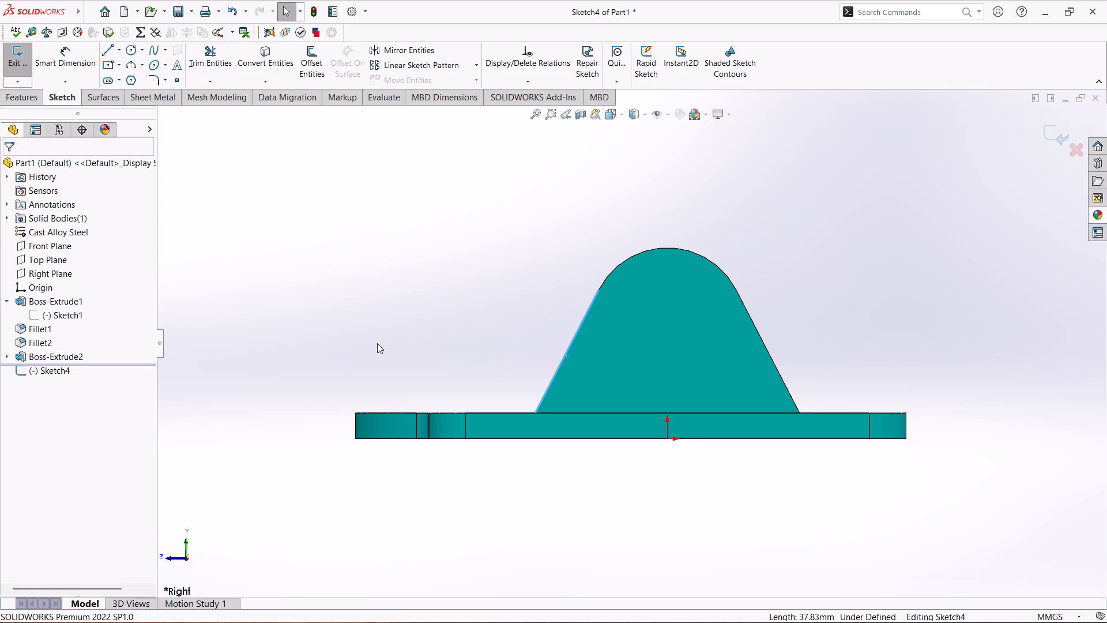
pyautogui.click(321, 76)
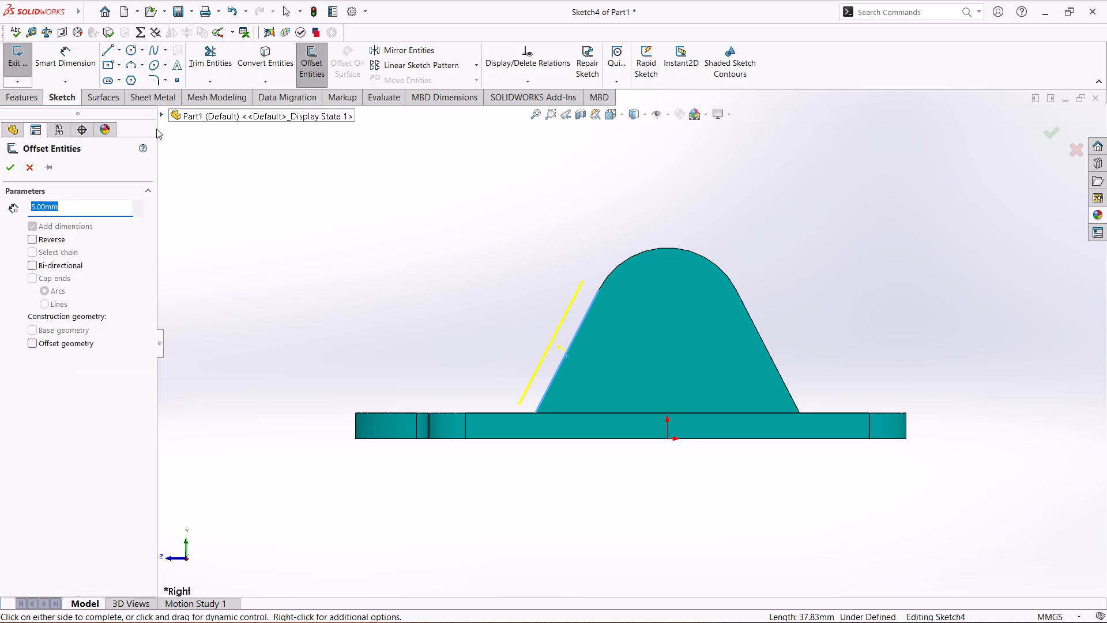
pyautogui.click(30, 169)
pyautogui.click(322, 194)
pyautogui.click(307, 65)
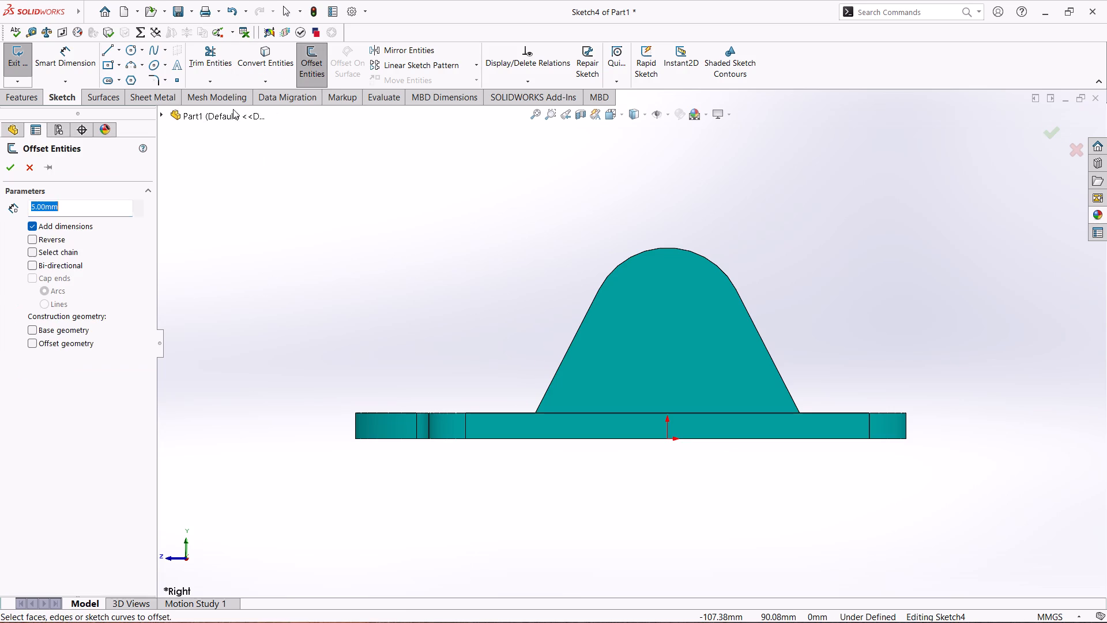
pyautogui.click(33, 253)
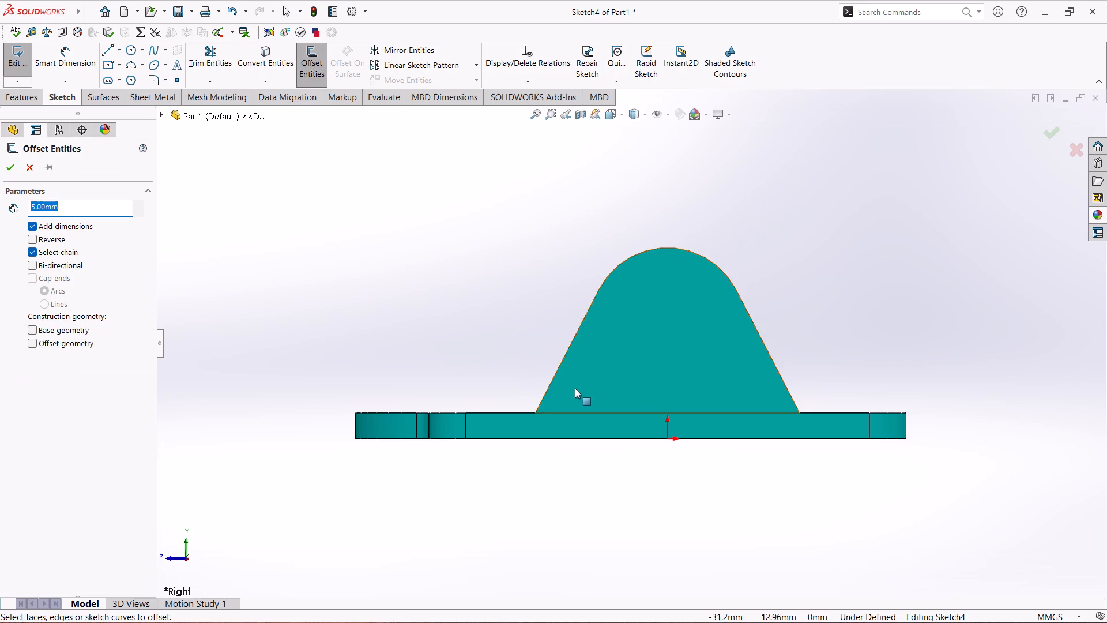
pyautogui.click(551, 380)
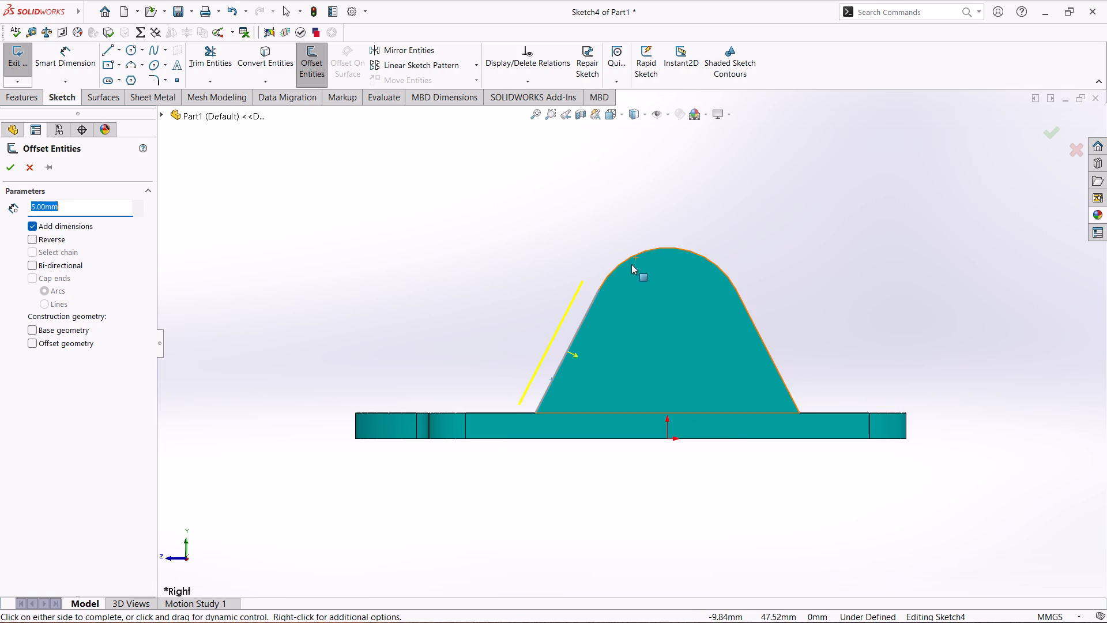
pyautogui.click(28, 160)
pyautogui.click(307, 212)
# Offset the boss outline's two slanted edges and top arc 5 mm inward, using the Reverse option.
pyautogui.click(315, 72)
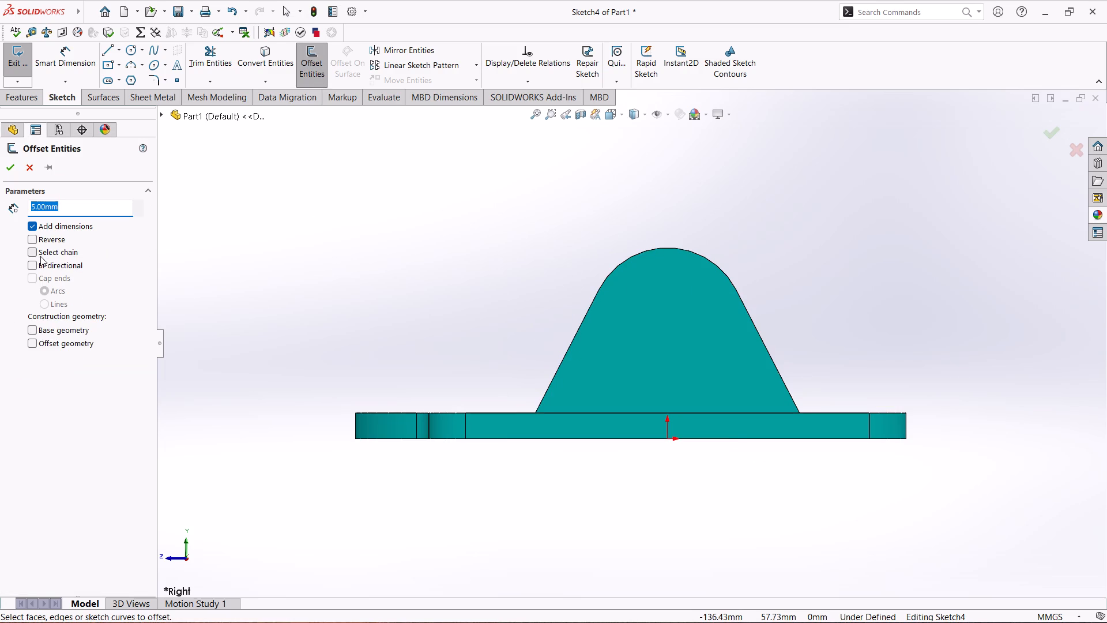
pyautogui.click(29, 250)
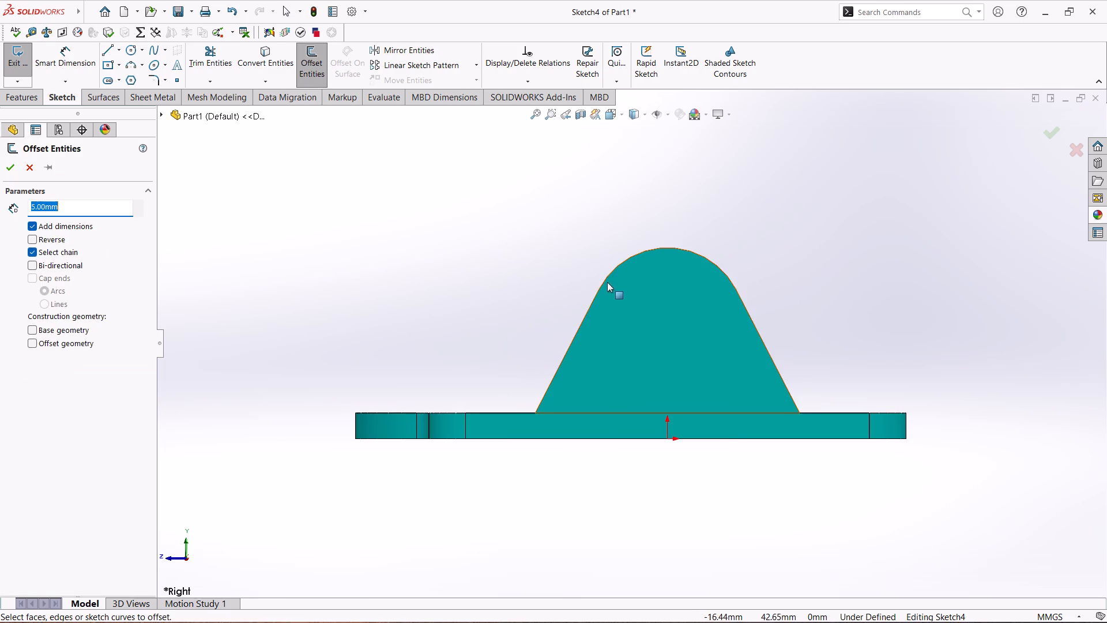
pyautogui.click(595, 301)
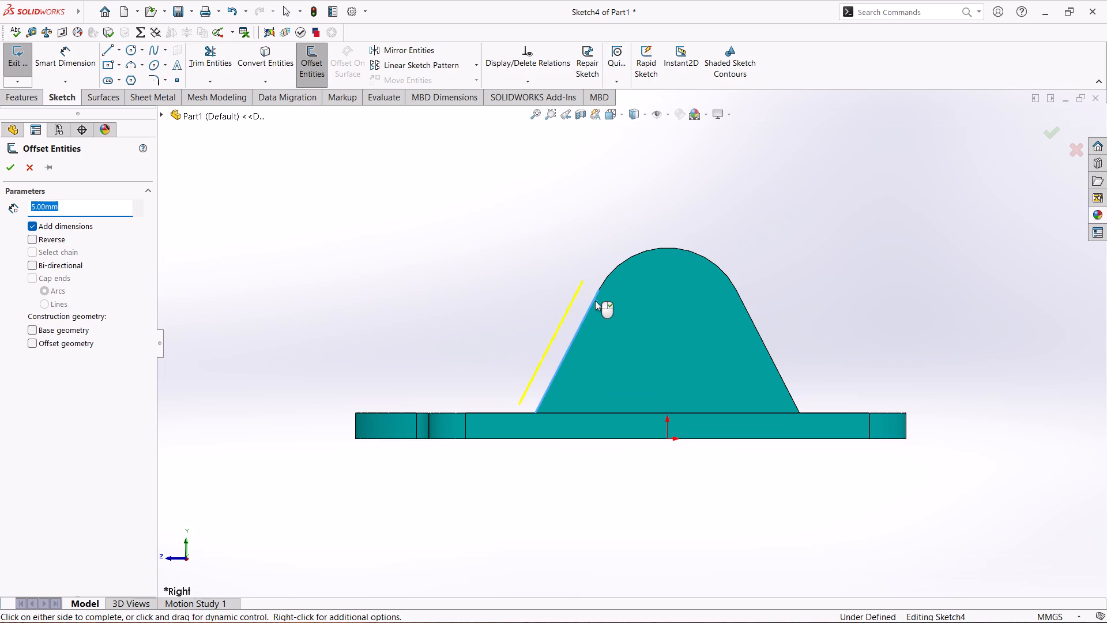
pyautogui.click(622, 262)
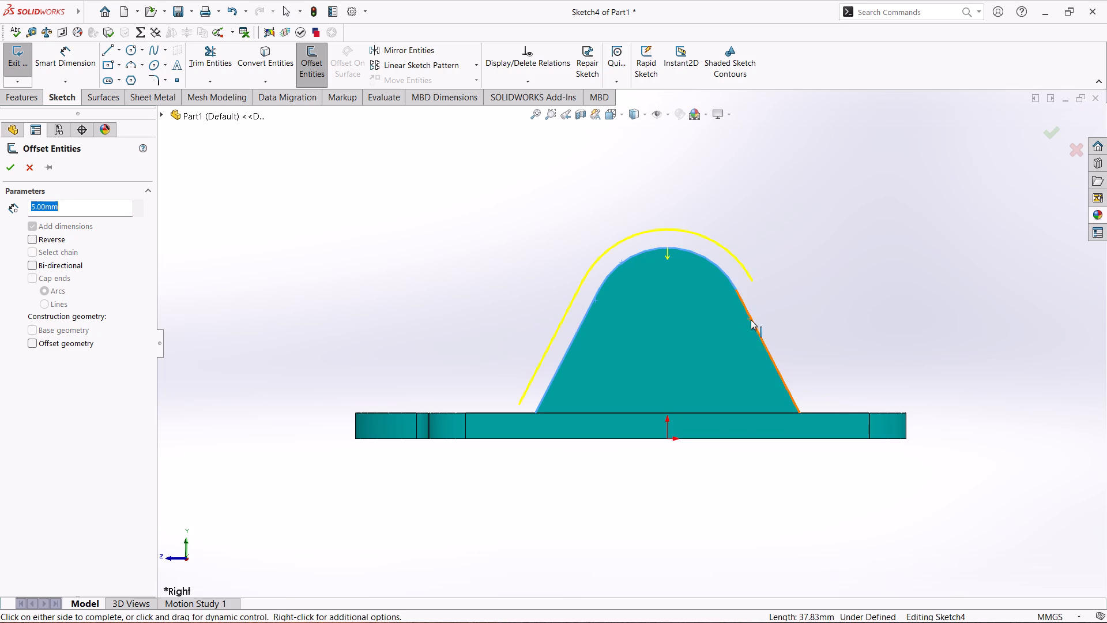
pyautogui.click(753, 320)
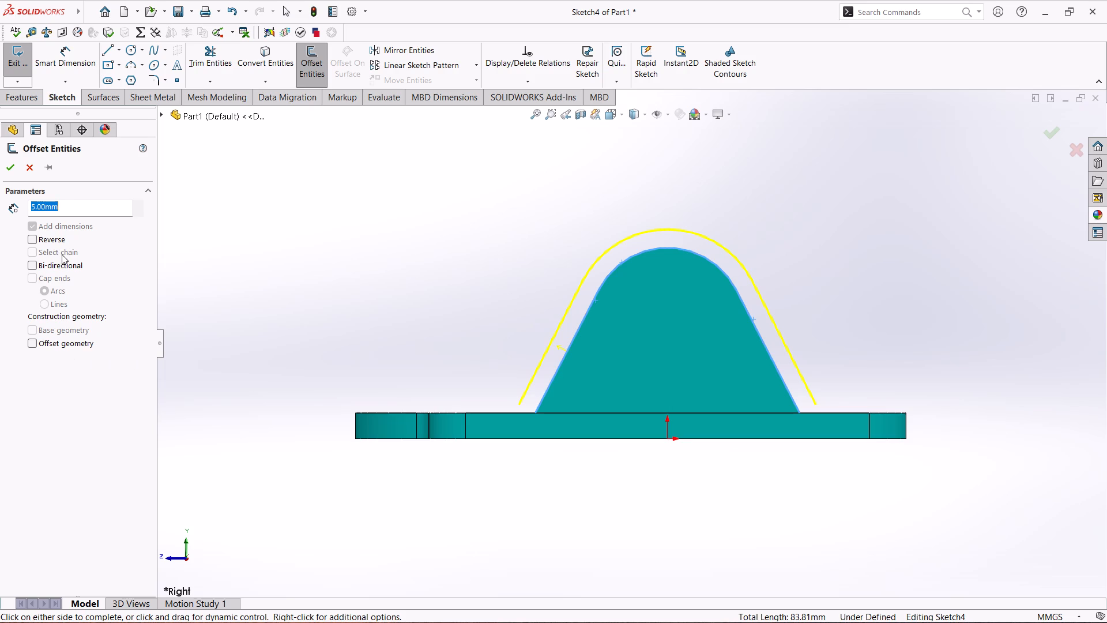
pyautogui.click(33, 240)
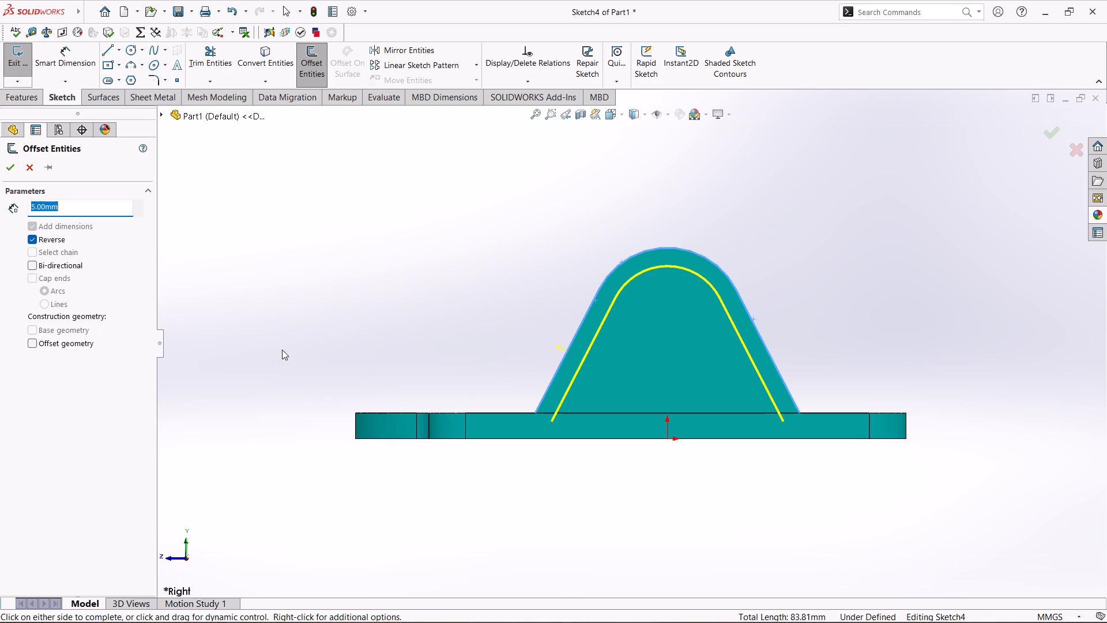
pyautogui.click(14, 165)
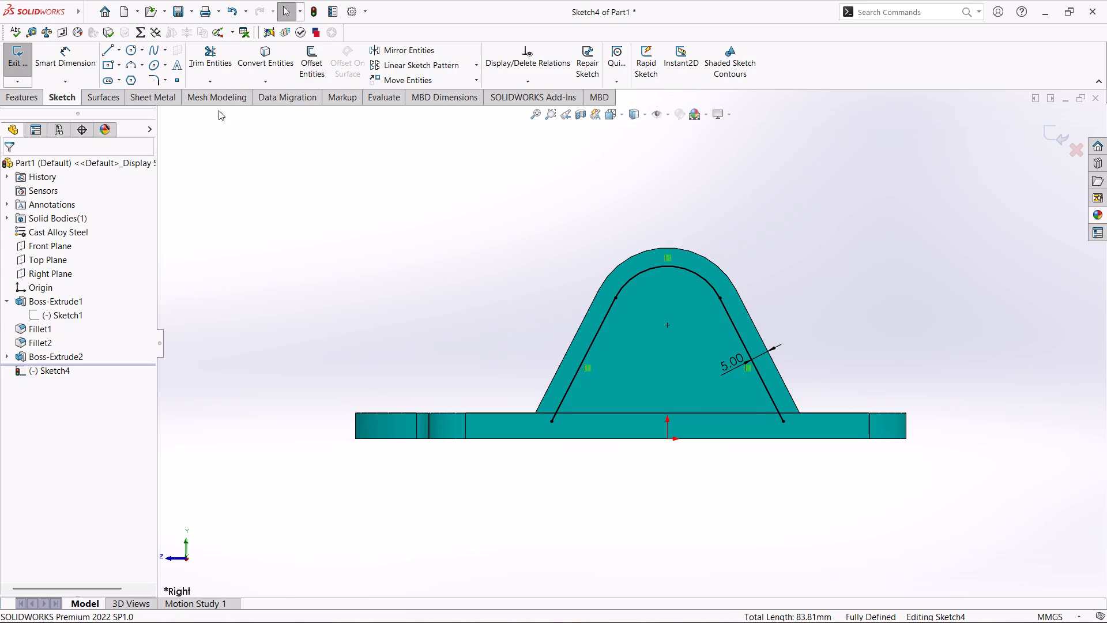
# Convert the plate's long bottom edge into a sketch line.
pyautogui.click(283, 63)
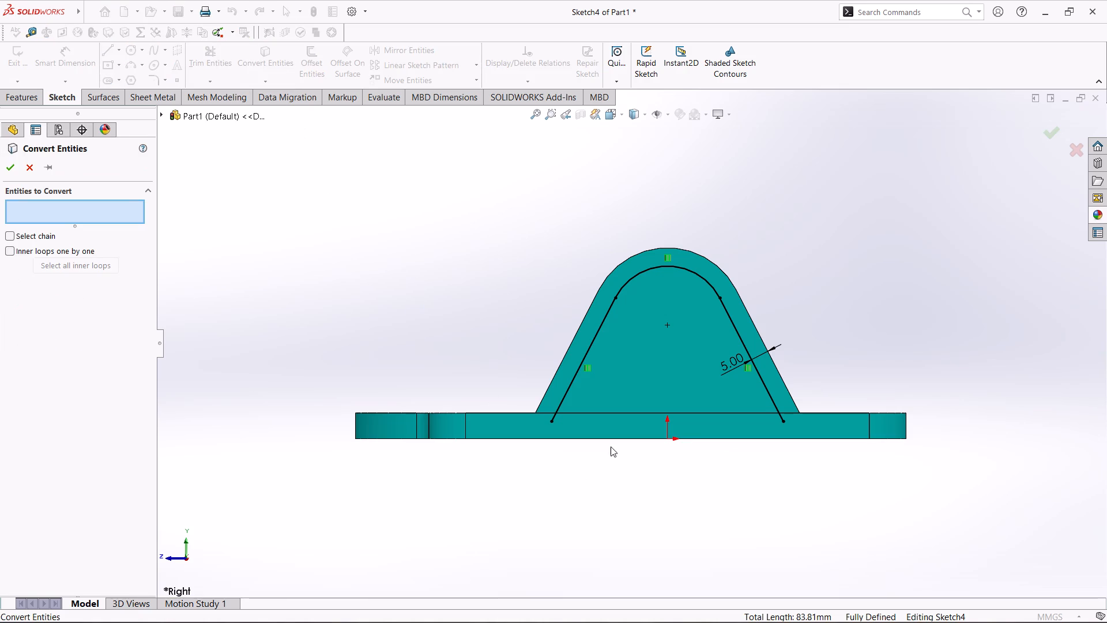
pyautogui.click(627, 438)
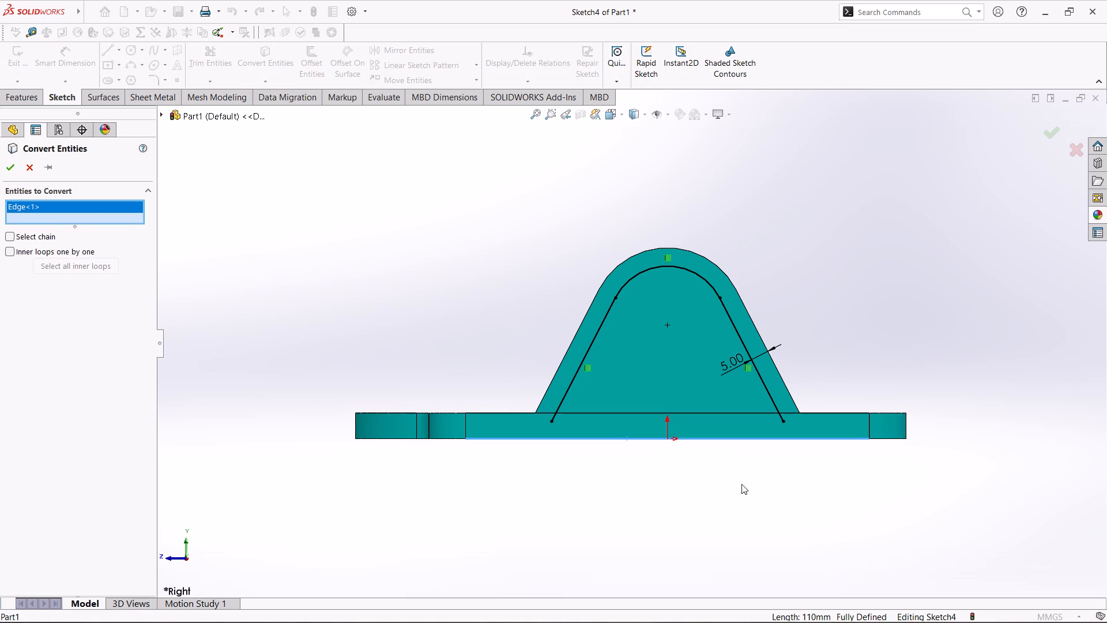
pyautogui.click(14, 175)
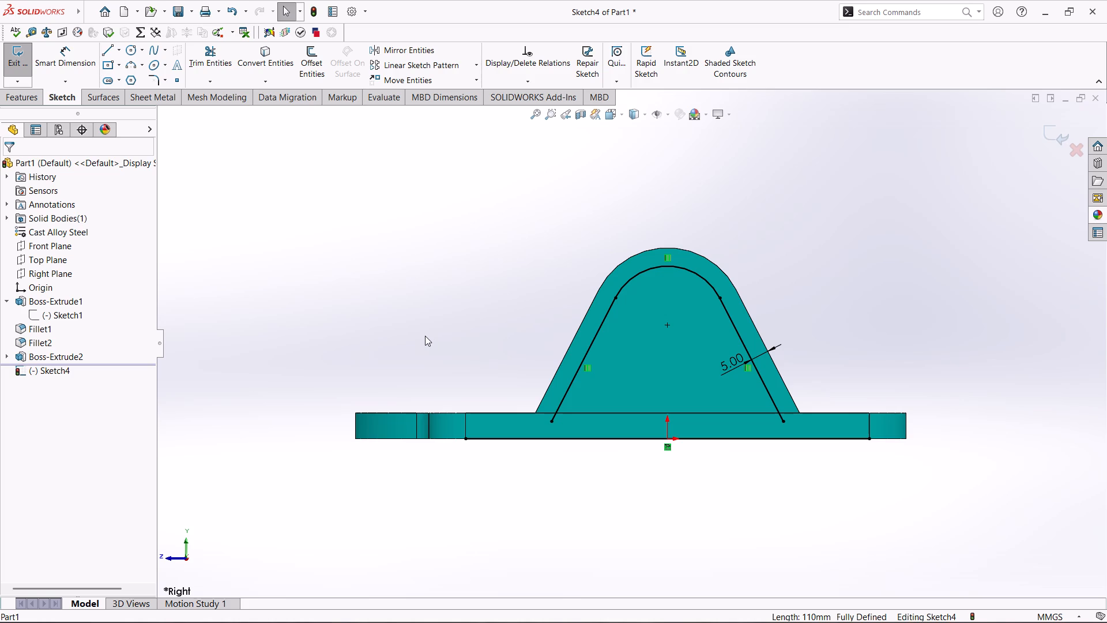
# Corner-trim both slanted offset lines with the converted bottom line to close the inner profile.
pyautogui.click(209, 58)
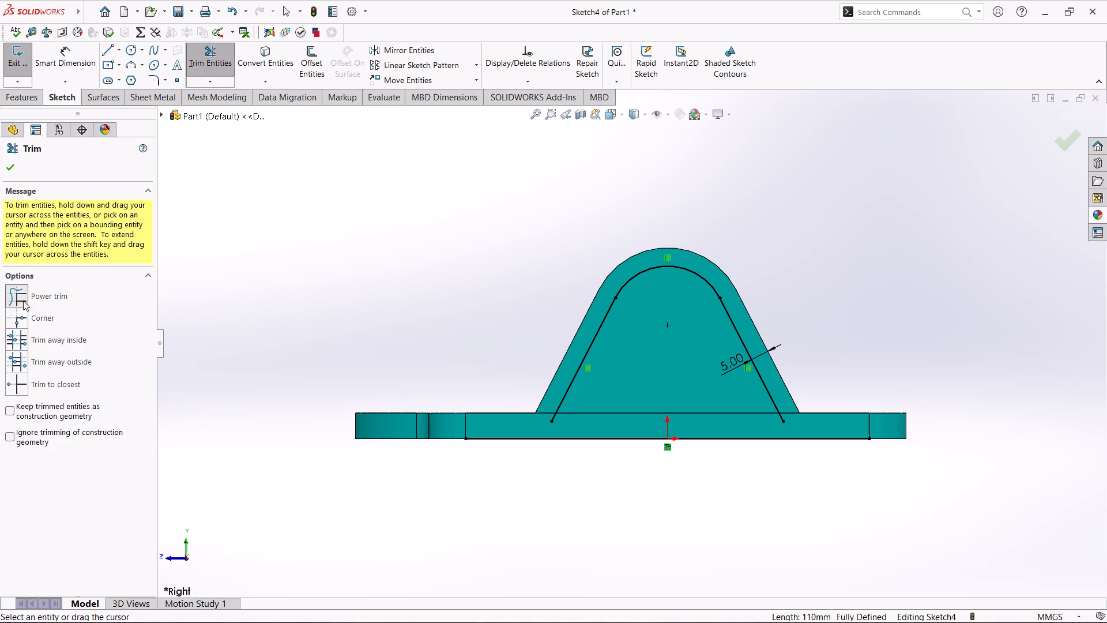
pyautogui.click(14, 322)
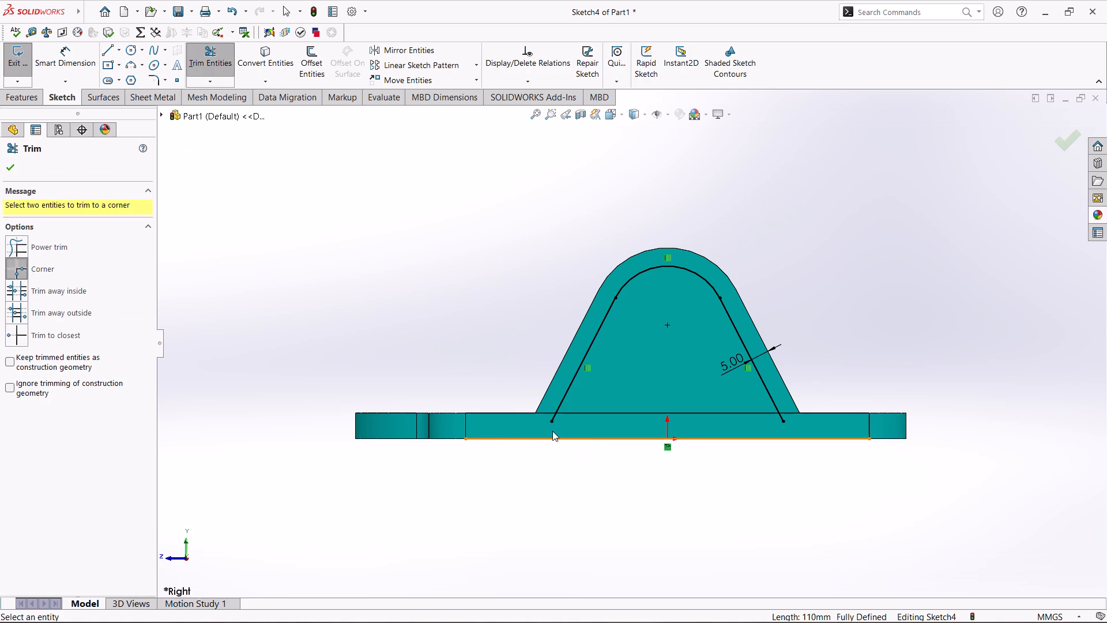
pyautogui.click(565, 395)
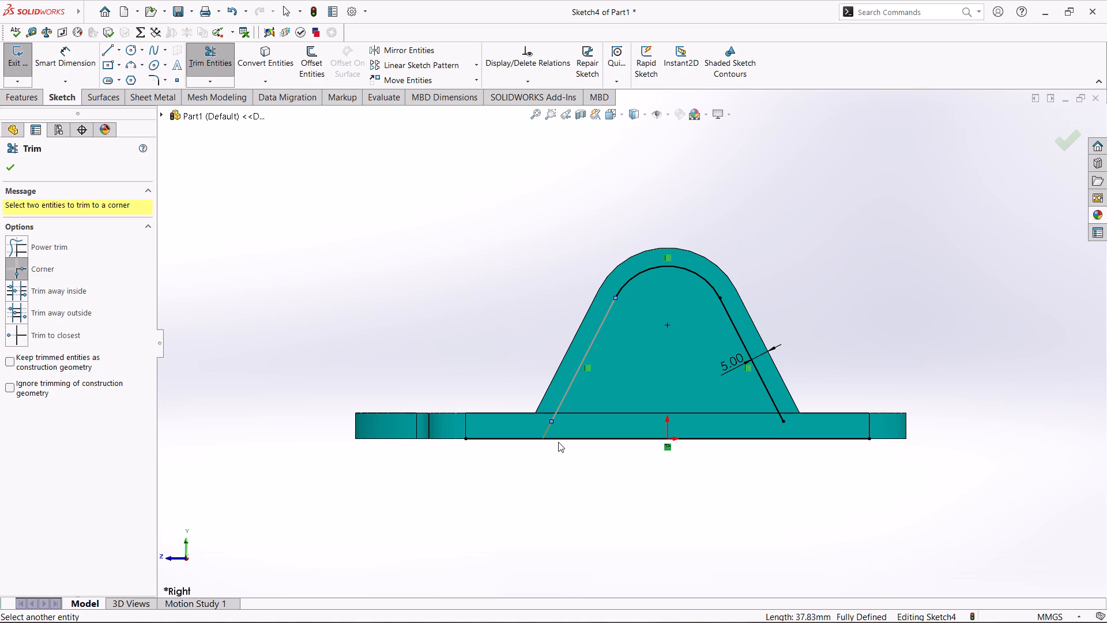
pyautogui.click(558, 442)
pyautogui.click(773, 402)
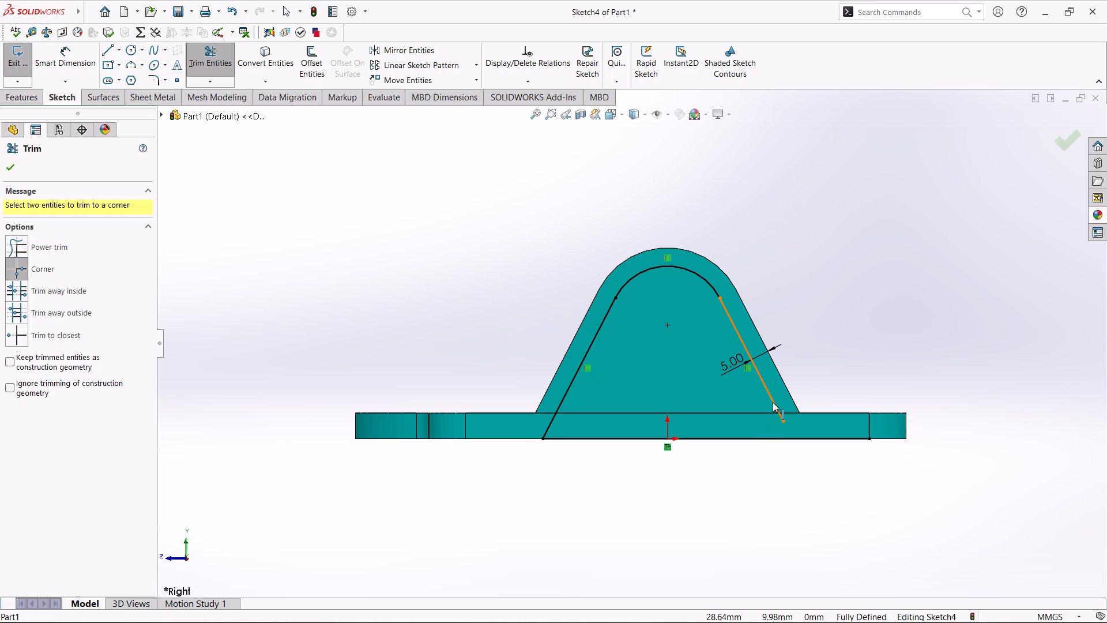
pyautogui.click(754, 436)
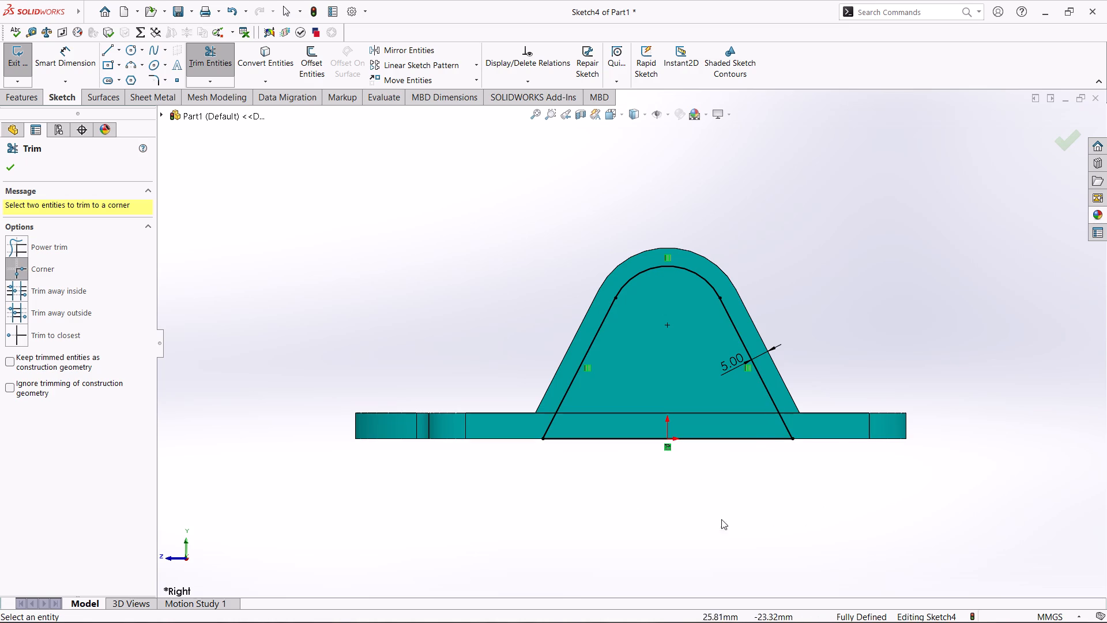
pyautogui.click(15, 164)
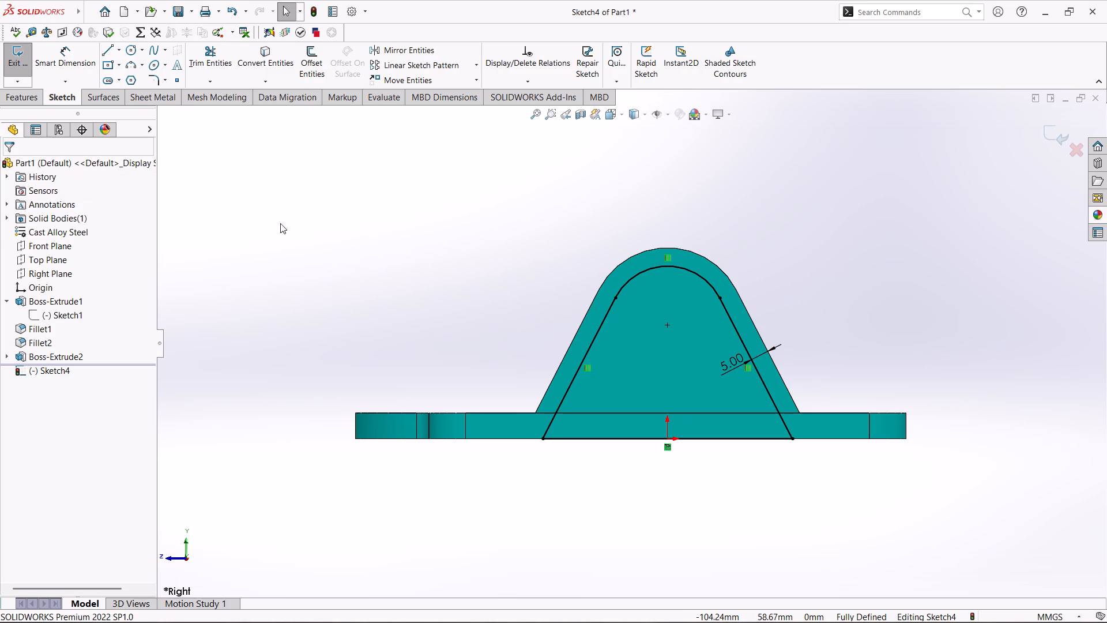
# Extrude-cut the closed inner profile, Mid Plane, 94 mm deep, to hollow the boss from below.
pyautogui.click(20, 95)
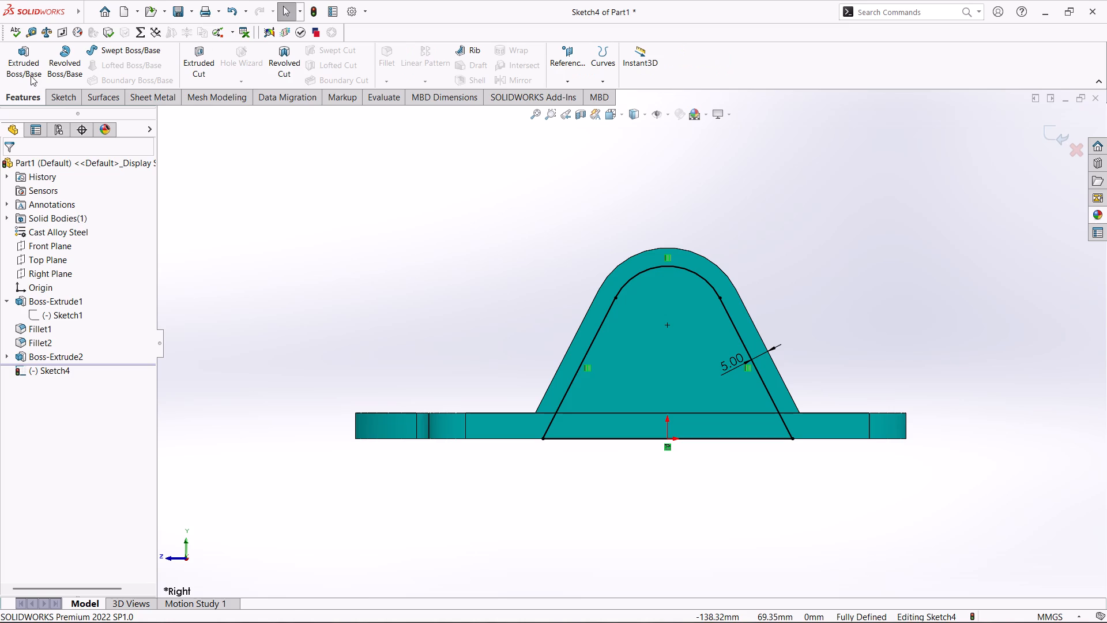
pyautogui.click(202, 66)
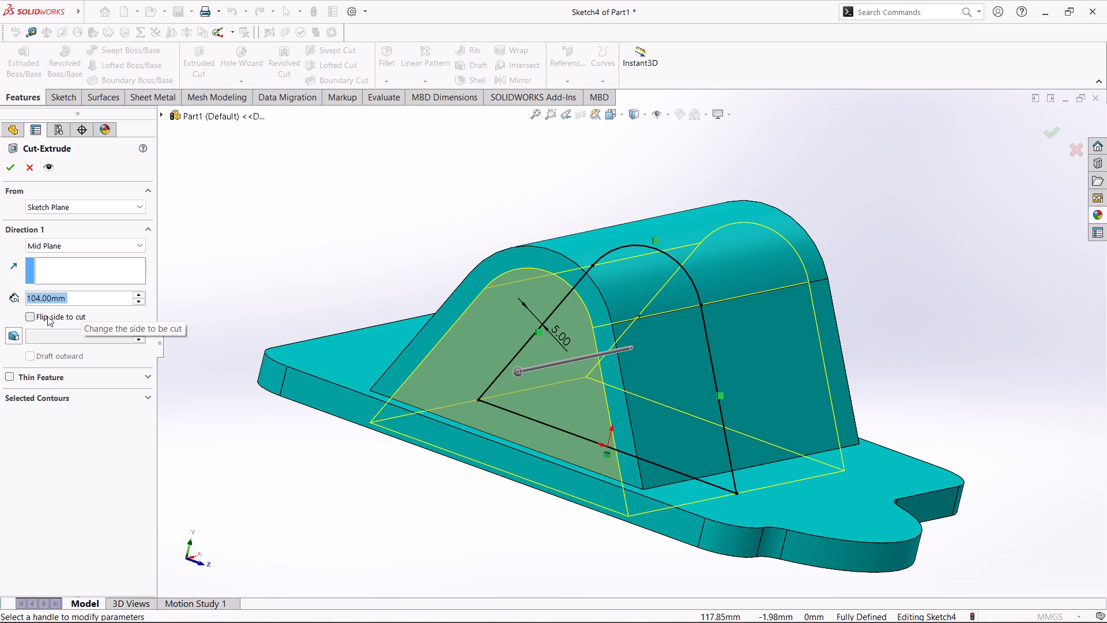
pyautogui.write('94')
pyautogui.press('Return')
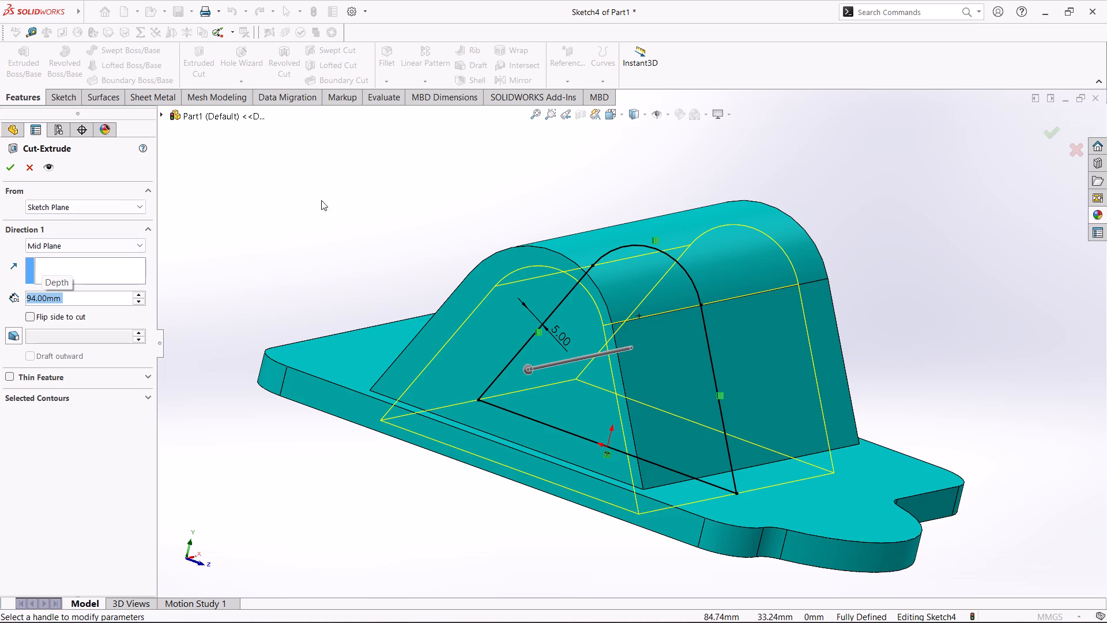
pyautogui.scroll(-1, 976, 248)
pyautogui.moveTo(976, 248); pyautogui.dragTo(879, 264, button='middle')
pyautogui.scroll(2, 814, 286)
pyautogui.moveTo(869, 232); pyautogui.dragTo(876, 256, button='middle')
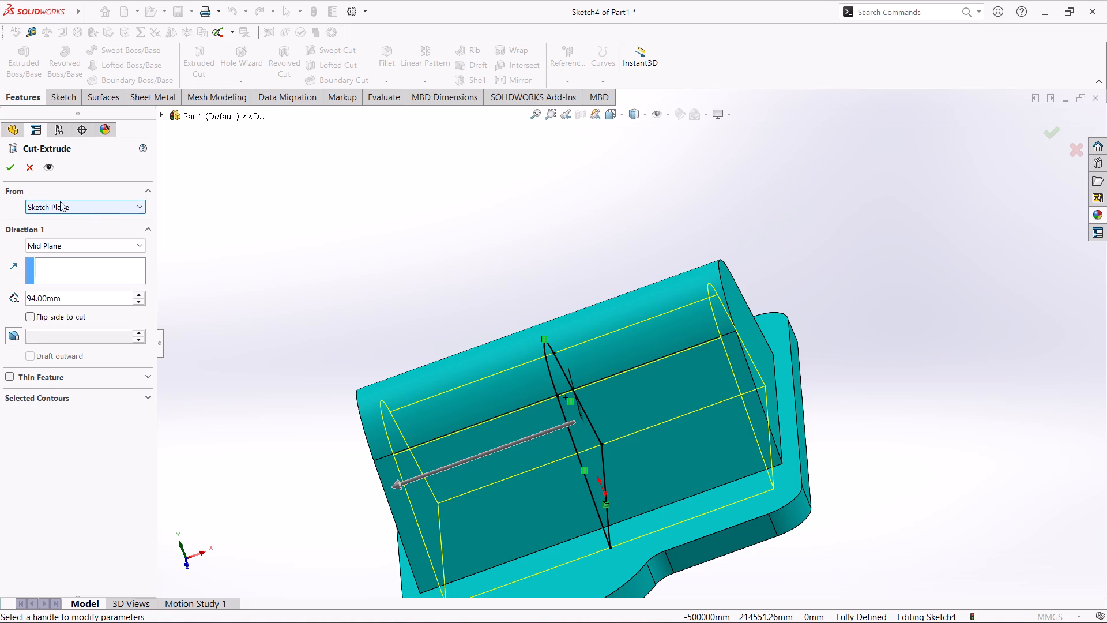
pyautogui.click(12, 170)
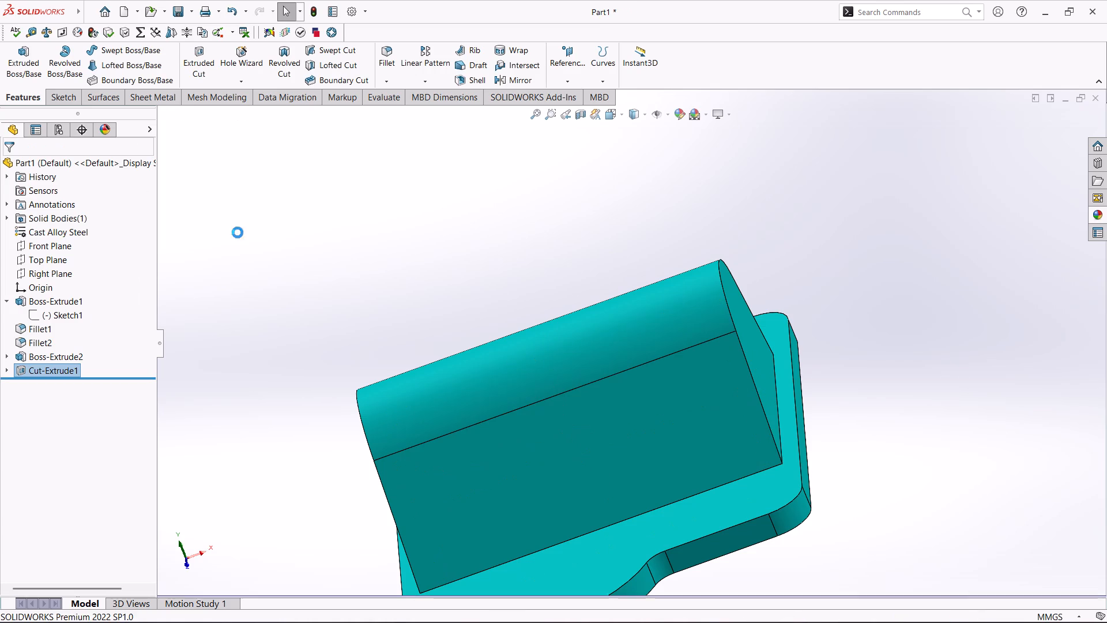
# Inspect the hollowed boss's inner walls in a section view cut along the Front Plane.
pyautogui.click(580, 115)
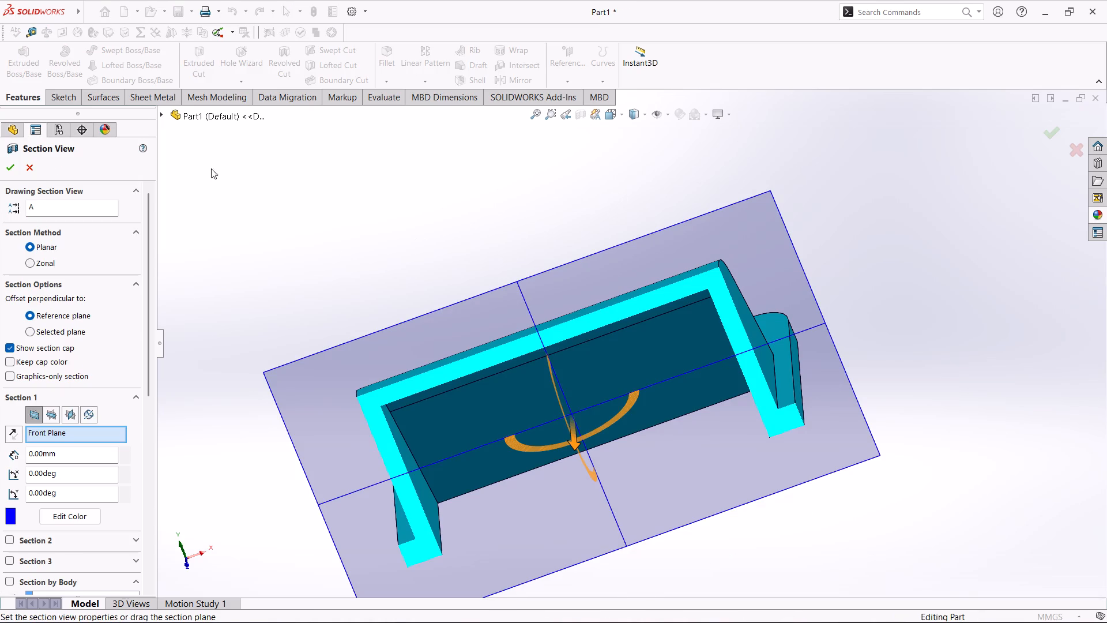
pyautogui.middleClick(380, 192)
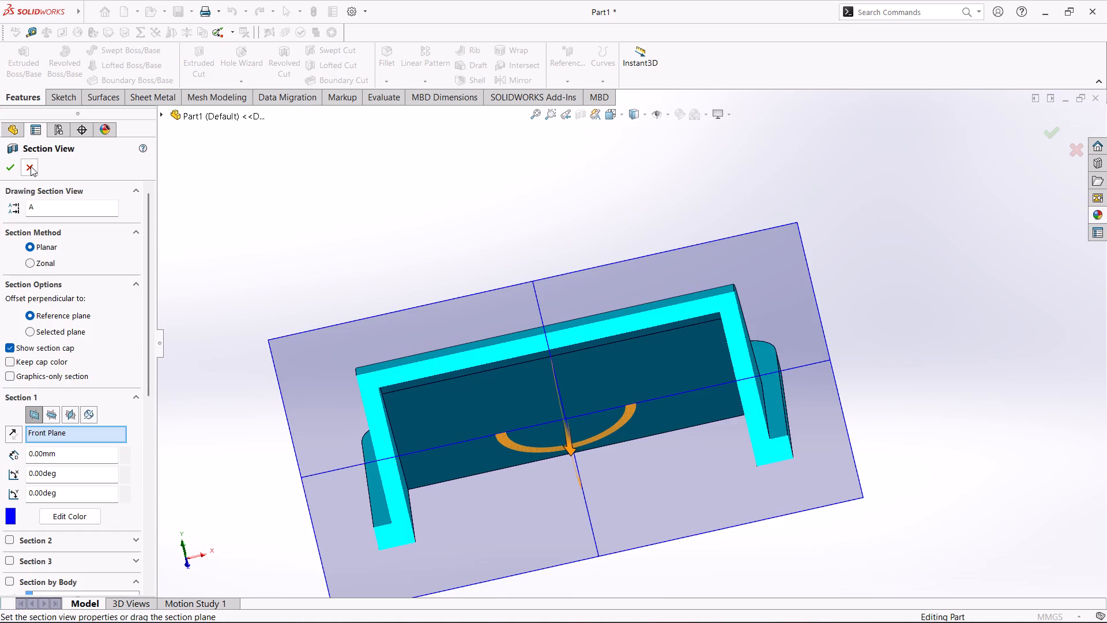
pyautogui.click(31, 166)
# Start an Extruded Boss sketch on the boss's flat end face and draw a circle about 30.3 mm in diameter centred on its top arc.
pyautogui.scroll(3, 573, 222)
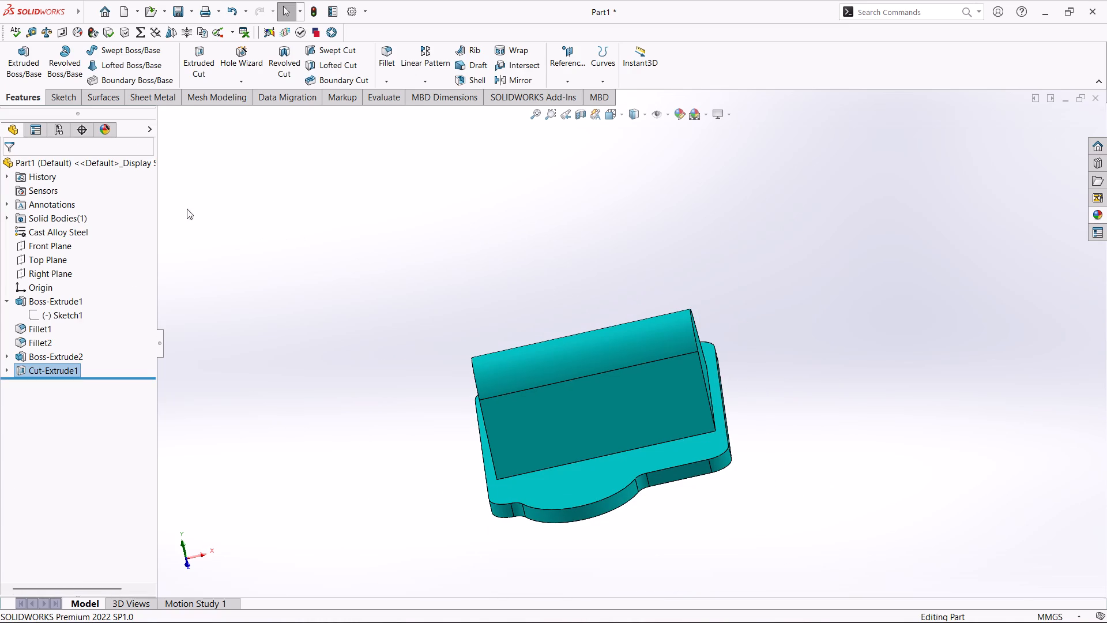
pyautogui.click(13, 69)
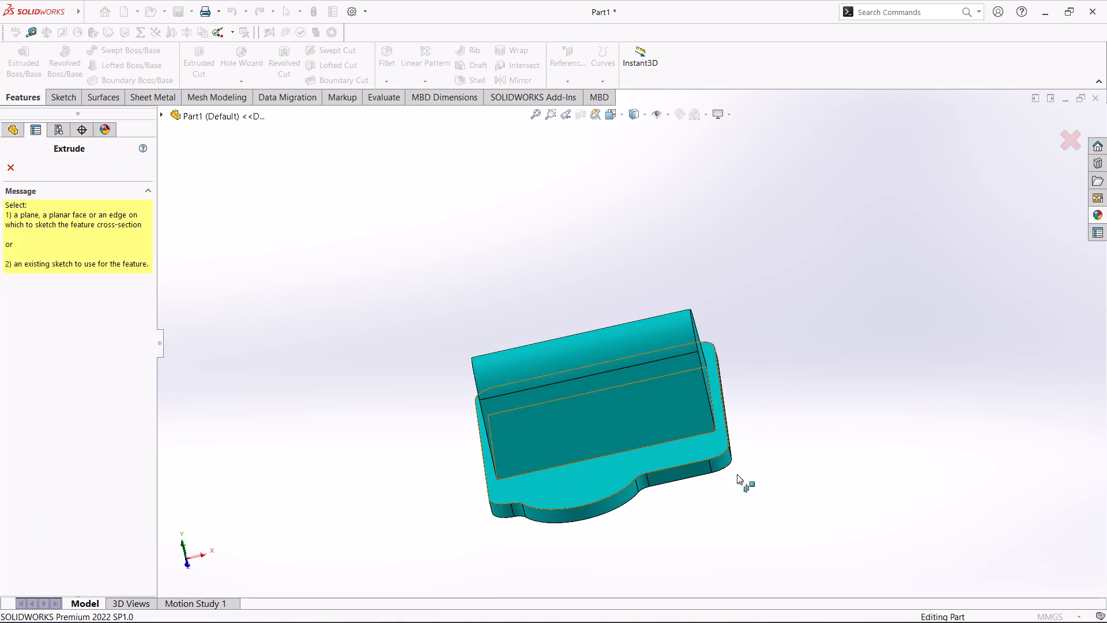
pyautogui.moveTo(835, 386); pyautogui.dragTo(750, 438, button='middle')
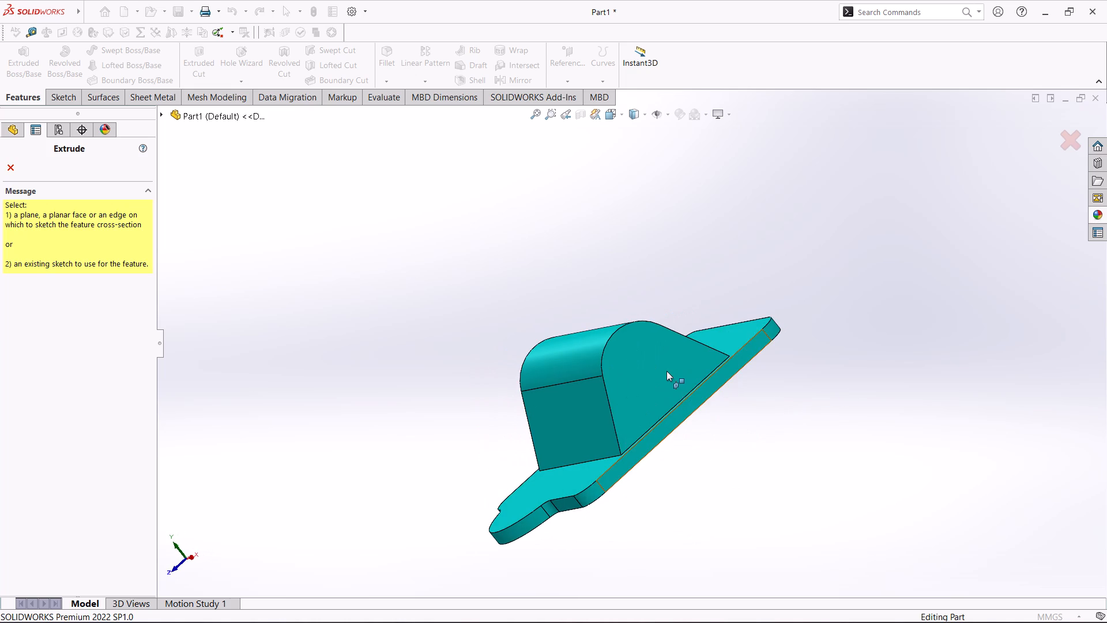
pyautogui.click(667, 371)
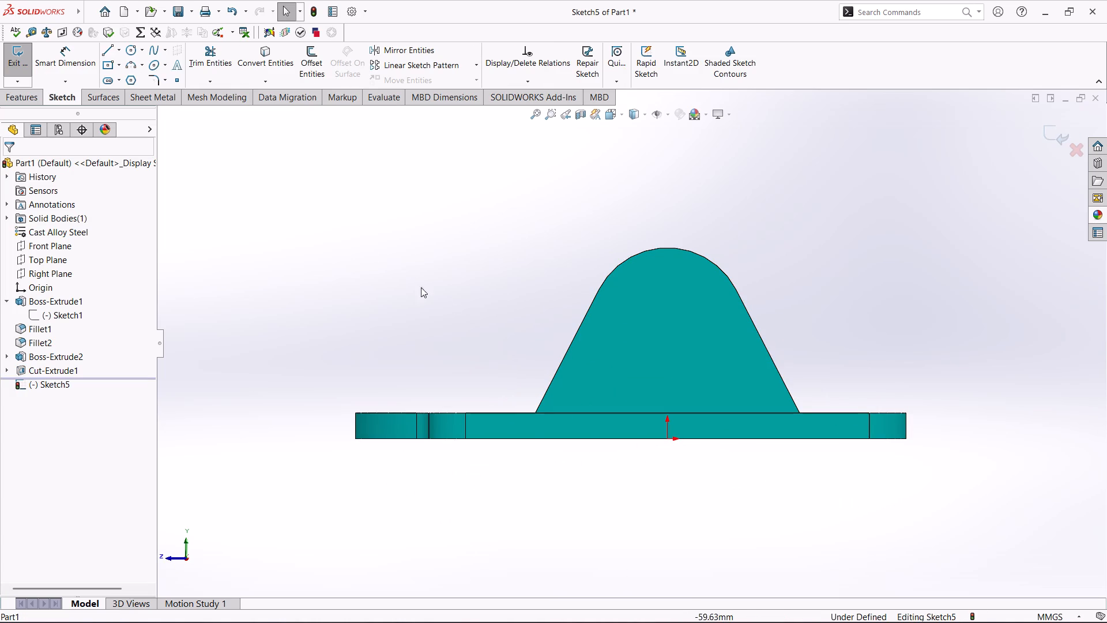
pyautogui.click(136, 50)
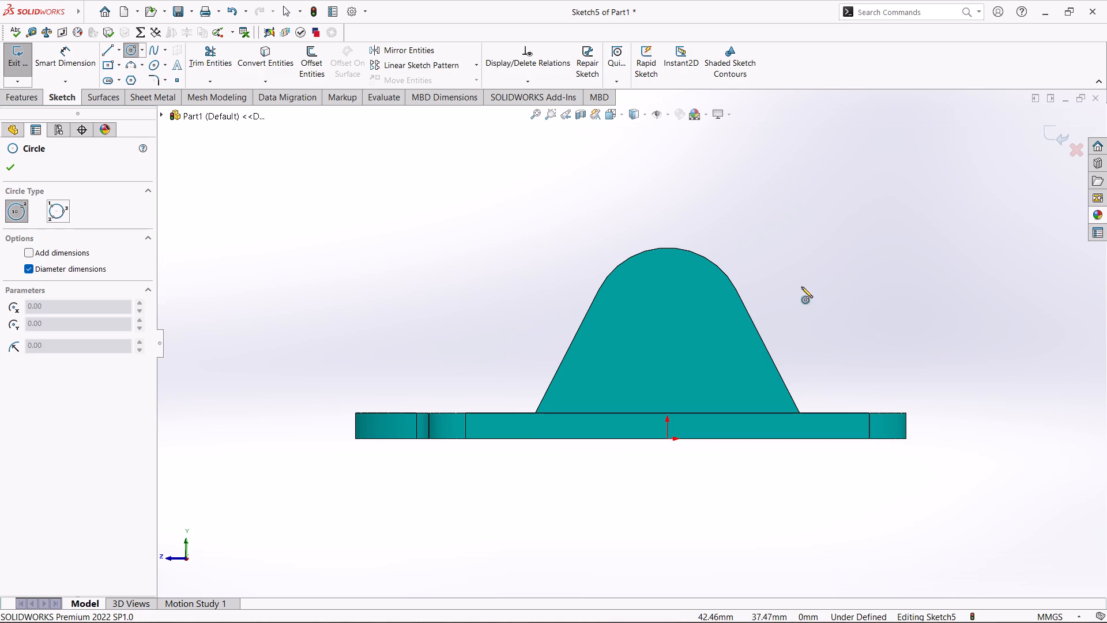
pyautogui.click(668, 325)
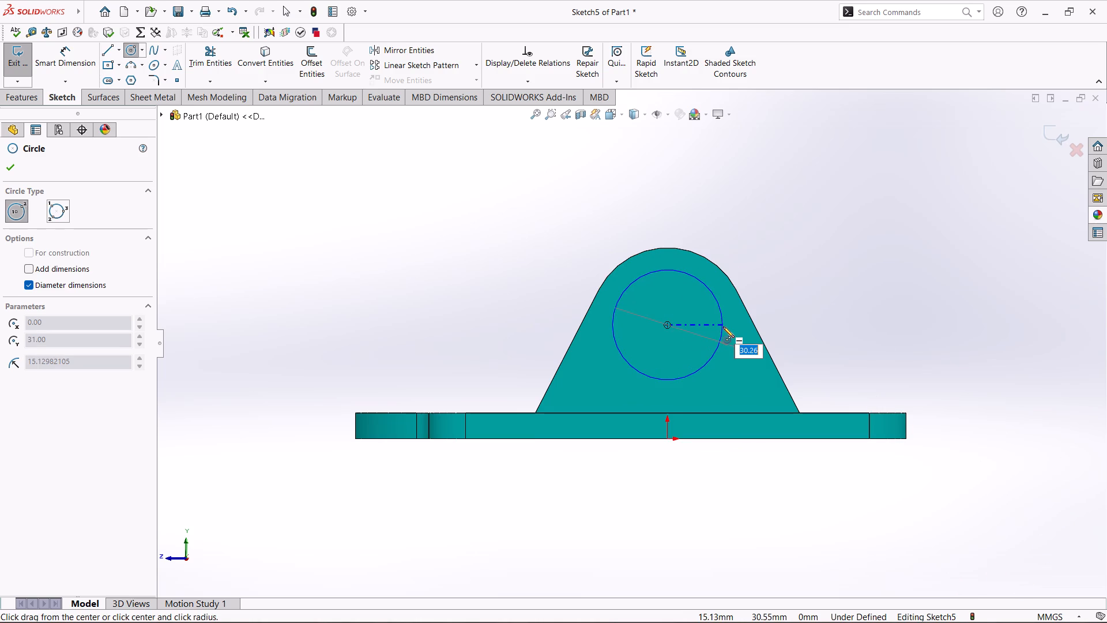
pyautogui.click(723, 326)
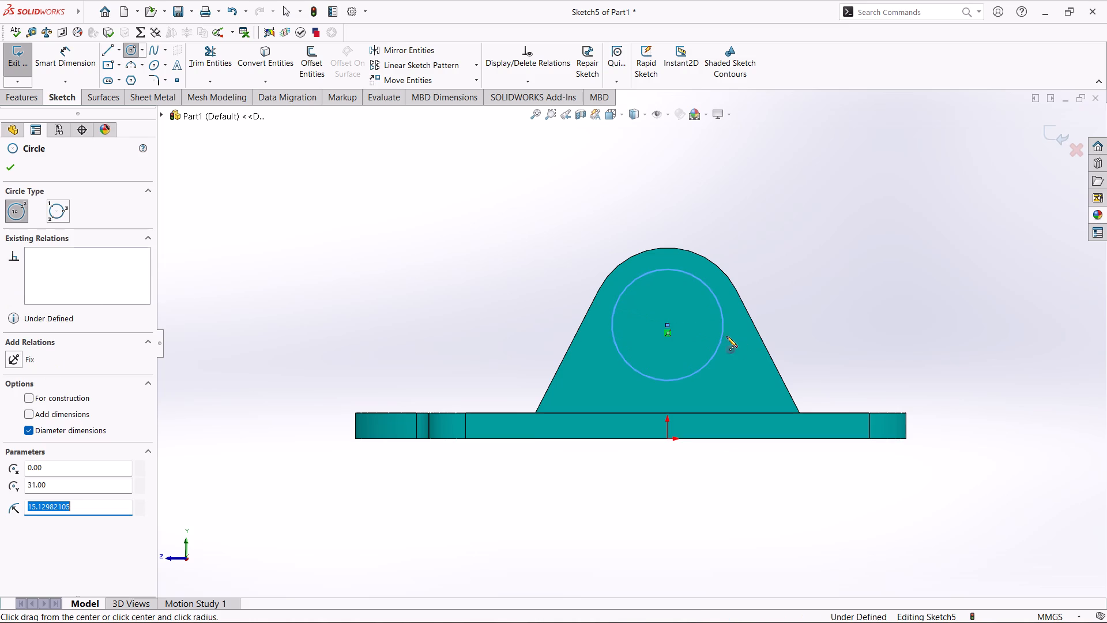
# Dimension the circle's diameter to 30 mm.
pyautogui.click(91, 67)
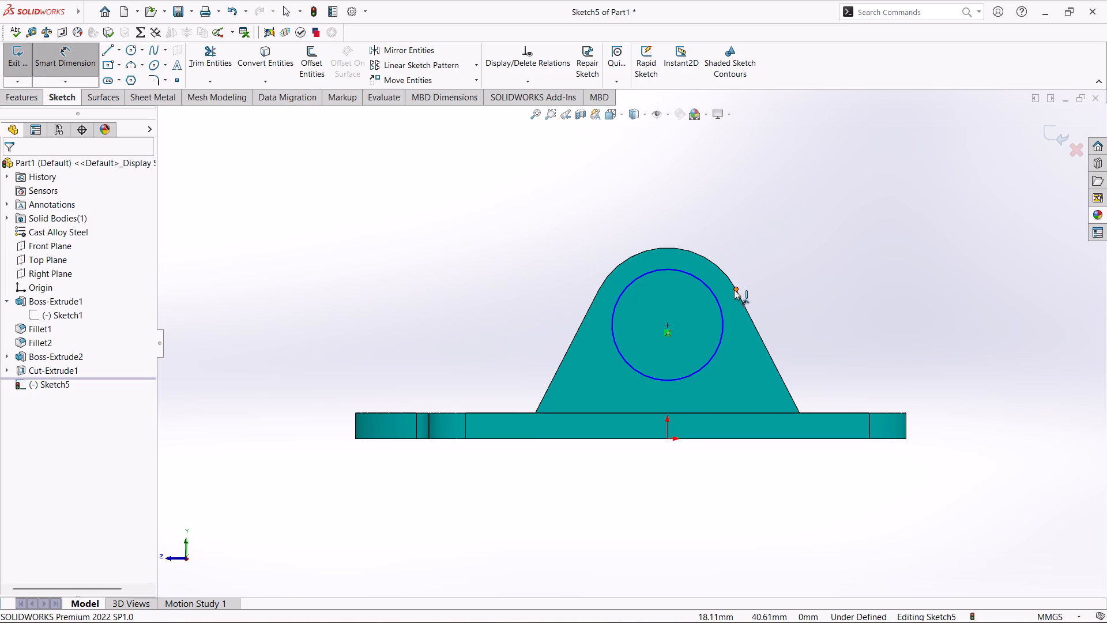
pyautogui.click(717, 299)
pyautogui.click(827, 254)
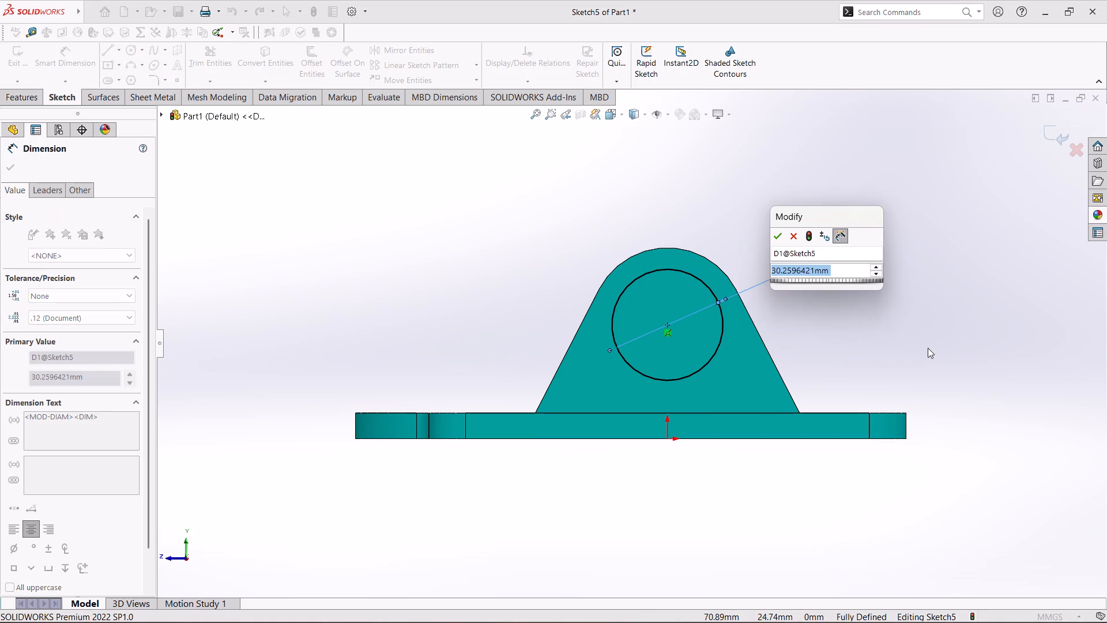
pyautogui.write('30')
pyautogui.press('Return')
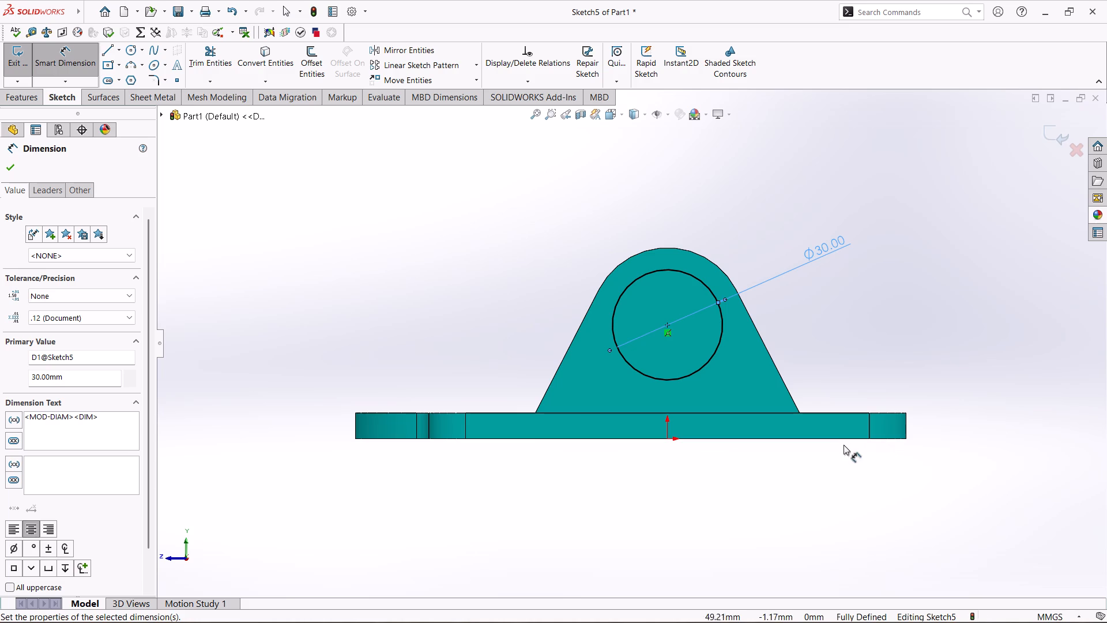
# Add a driven dimension for the circle centre's height above the plate's bottom edge and exit the sketch.
pyautogui.click(667, 325)
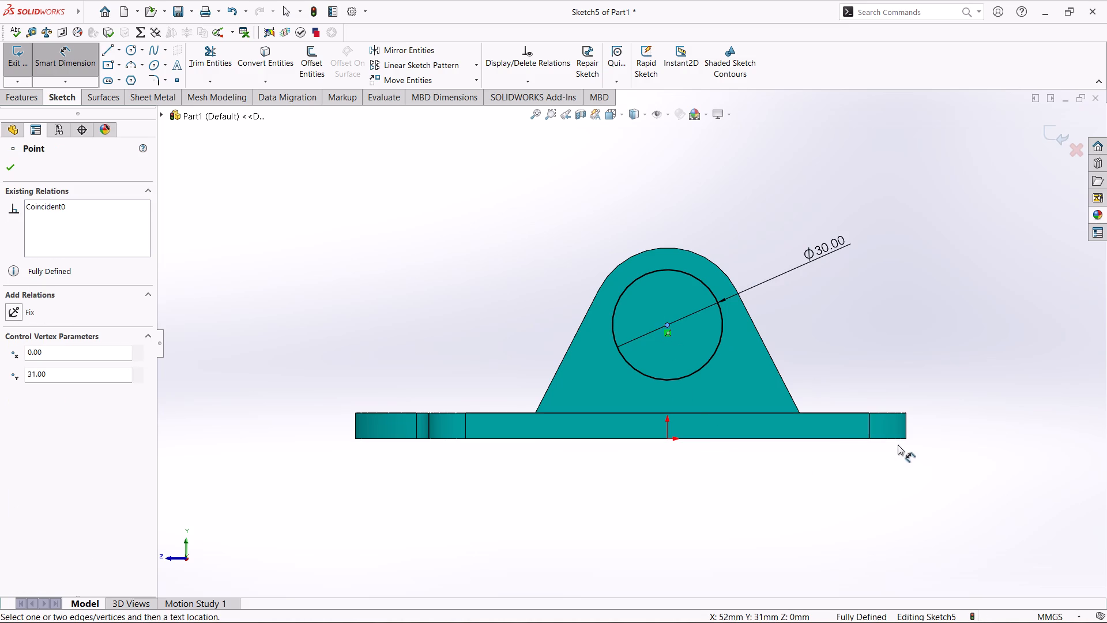
pyautogui.click(846, 439)
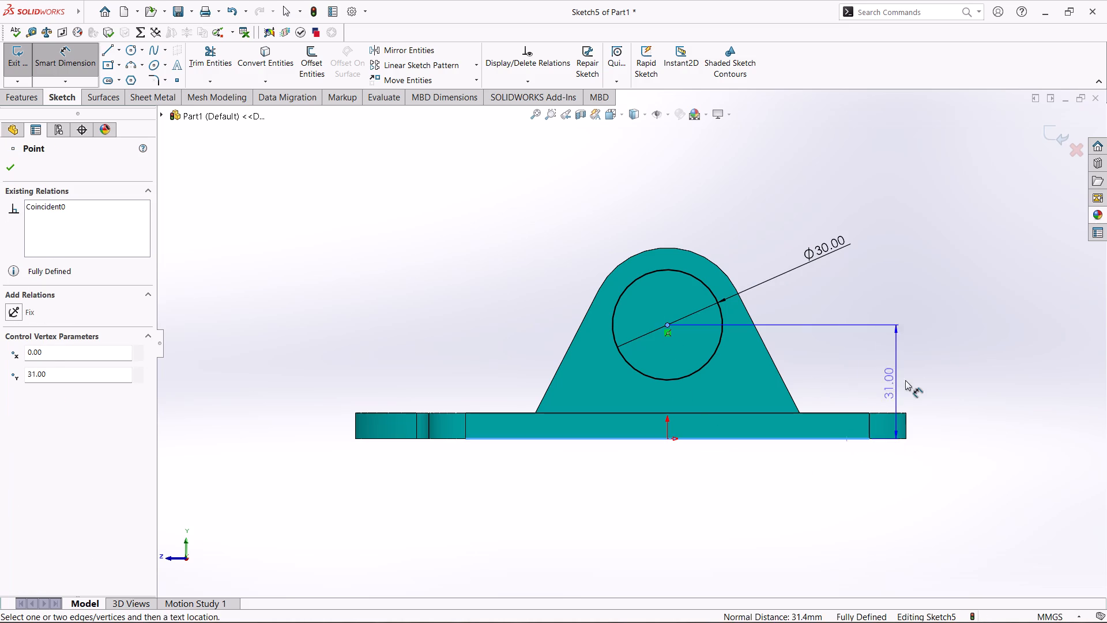
pyautogui.click(965, 367)
pyautogui.click(638, 311)
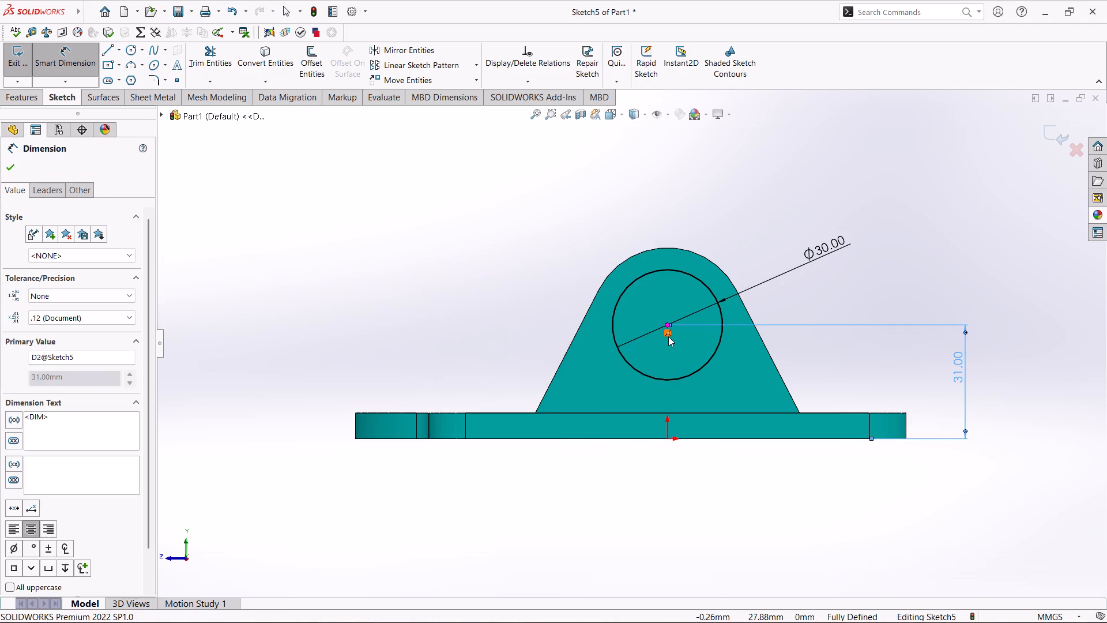
pyautogui.click(3, 60)
pyautogui.click(14, 64)
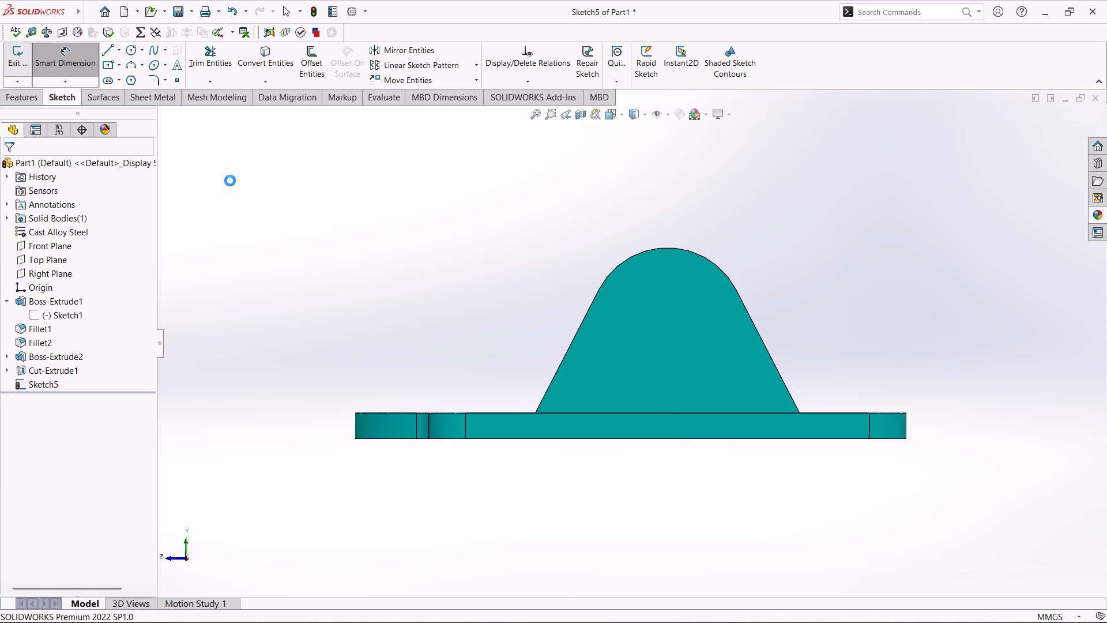
# Change the start condition of the circle's boss extrusion to Offset.
pyautogui.moveTo(428, 267); pyautogui.dragTo(479, 298, button='middle')
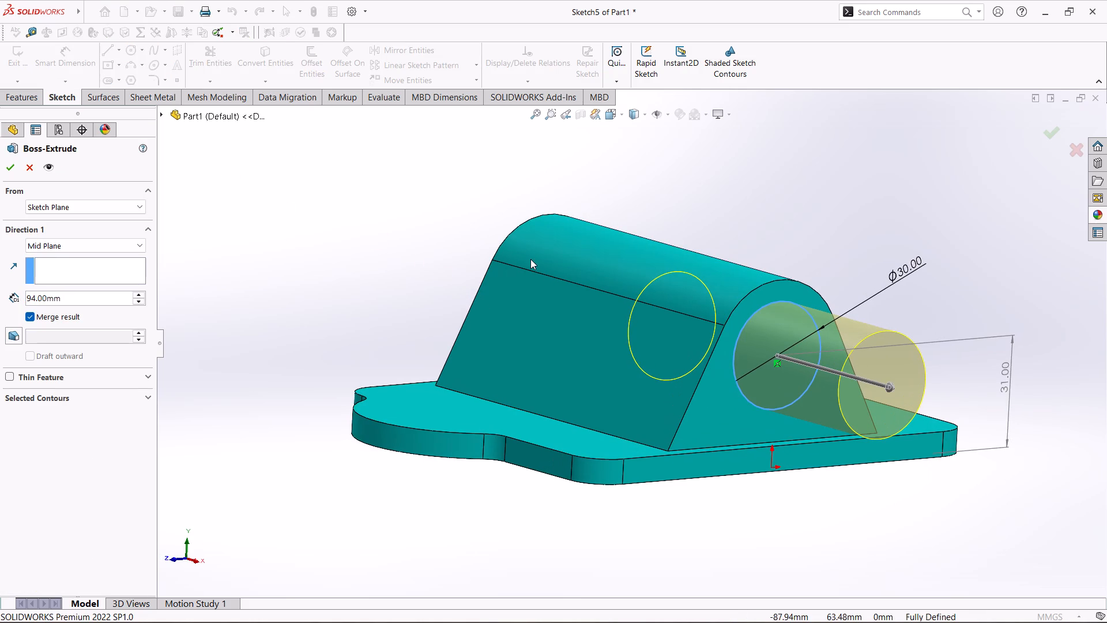
pyautogui.scroll(2, 397, 249)
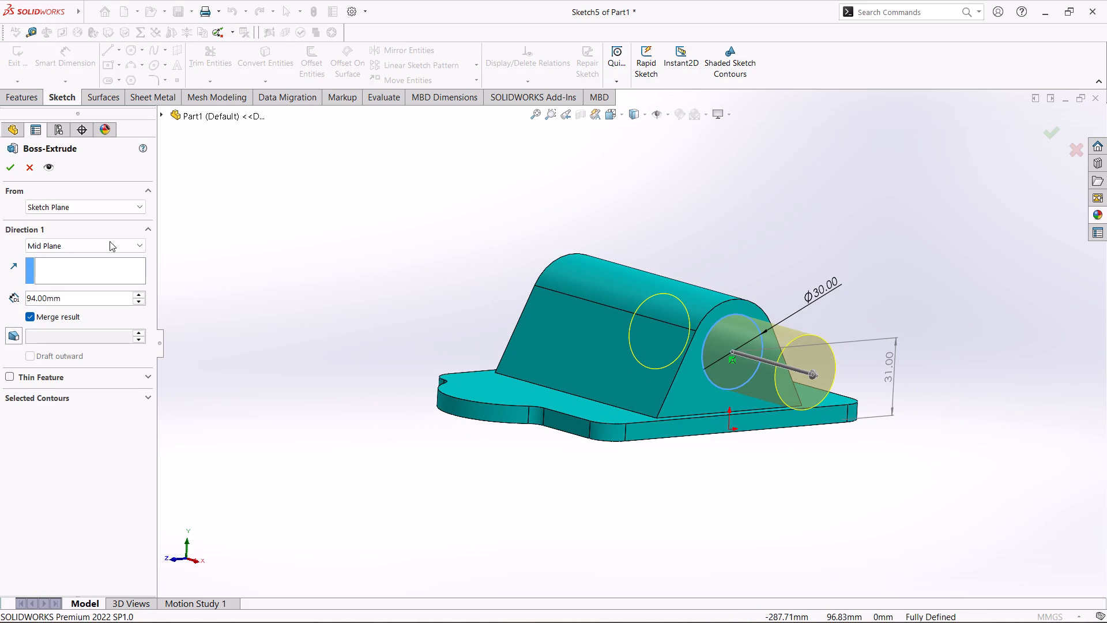
pyautogui.click(77, 204)
pyautogui.click(88, 251)
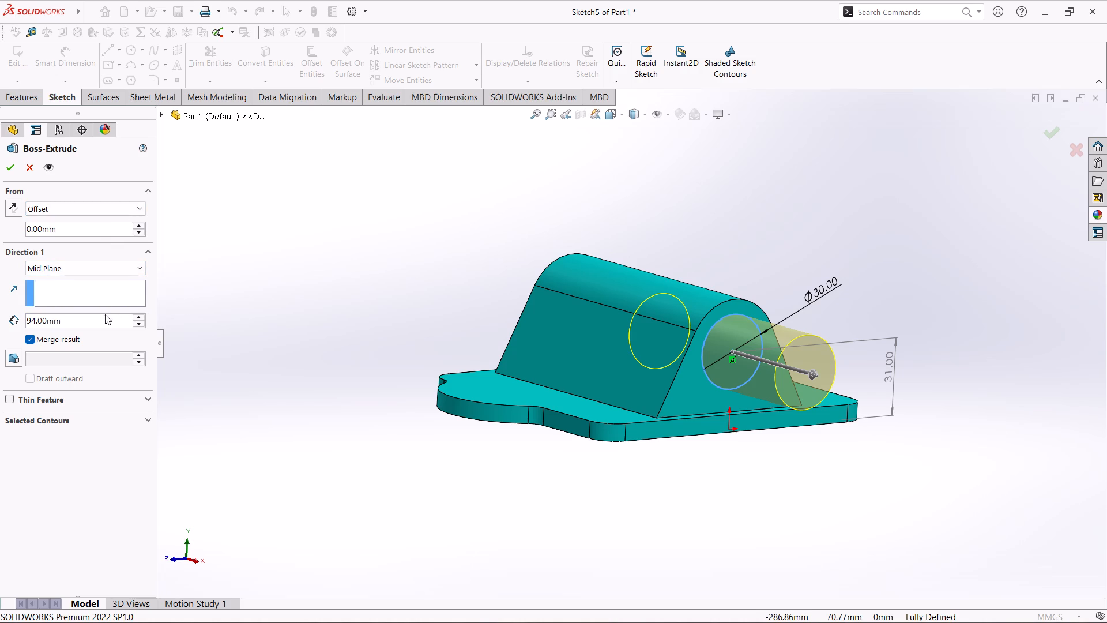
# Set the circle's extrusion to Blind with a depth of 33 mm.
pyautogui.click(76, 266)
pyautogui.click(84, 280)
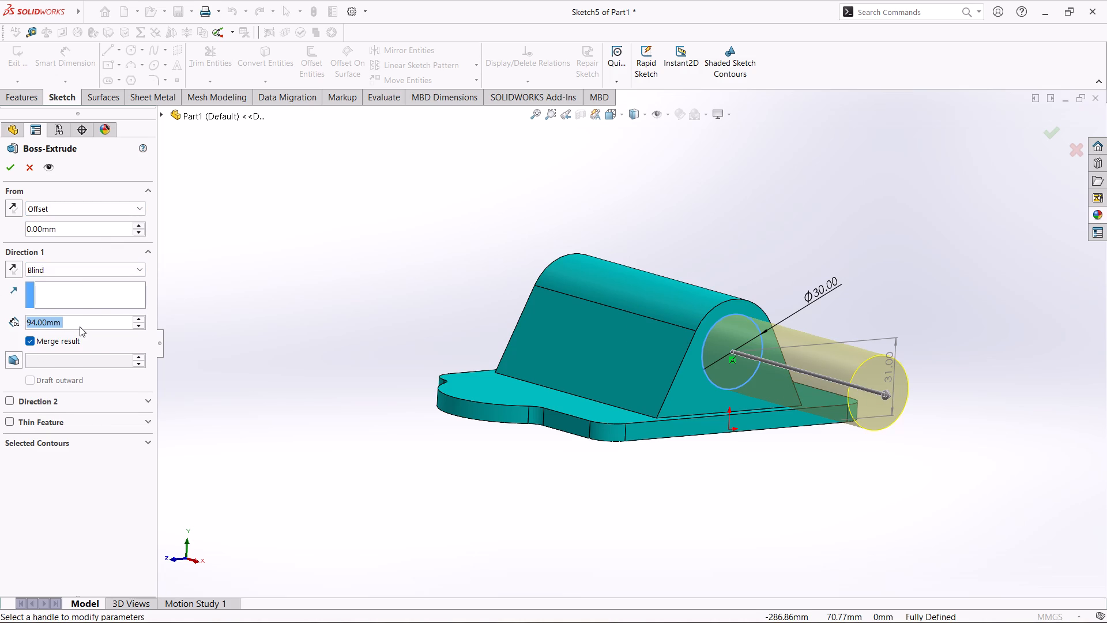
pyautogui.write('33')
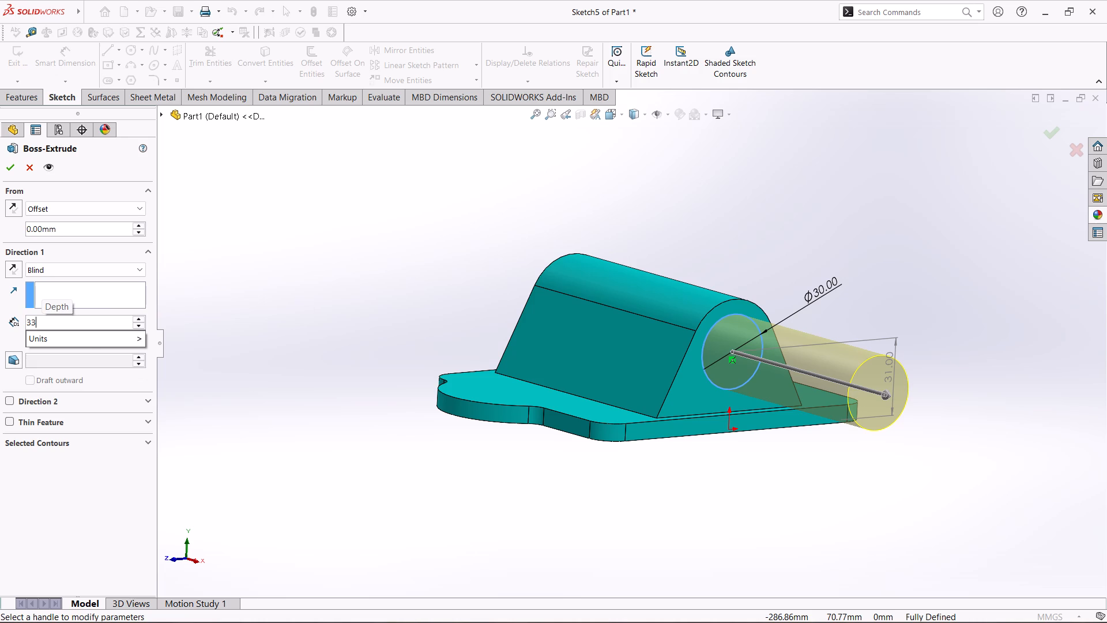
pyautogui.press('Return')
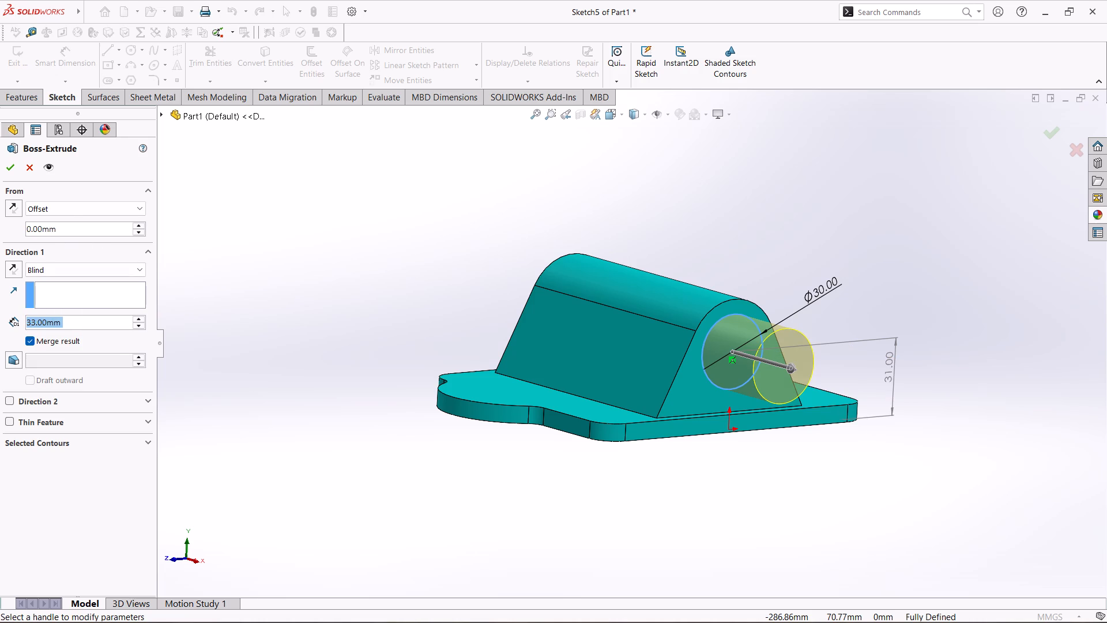
# Extrude the circle Up To Surface to the boss's end face, in the reversed direction, from a 33 mm start offset.
pyautogui.click(85, 264)
pyautogui.click(91, 311)
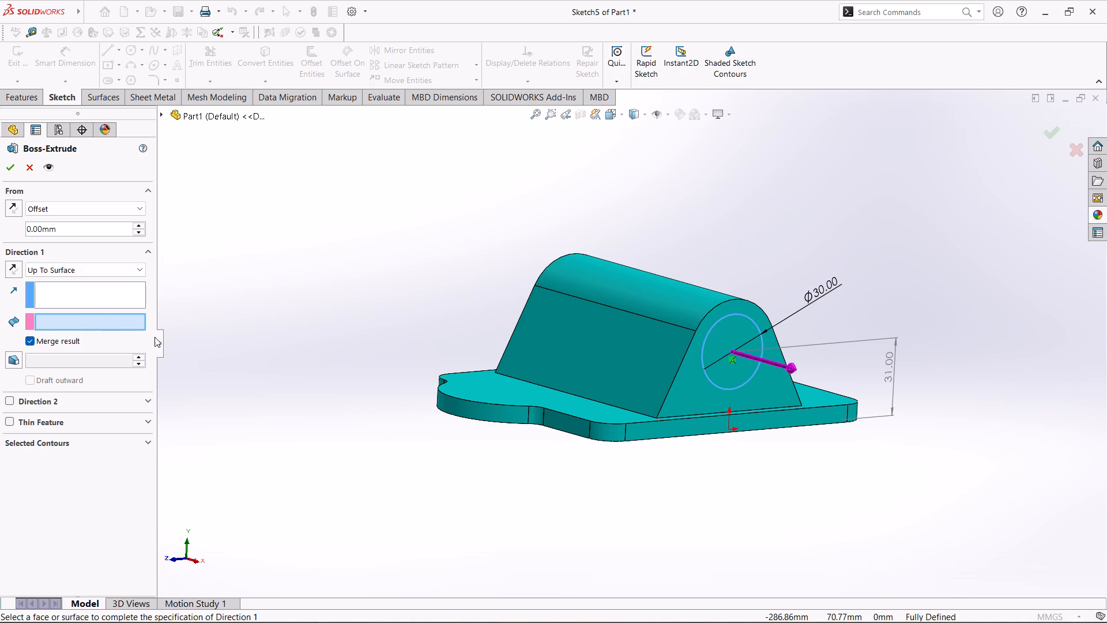
pyautogui.click(703, 384)
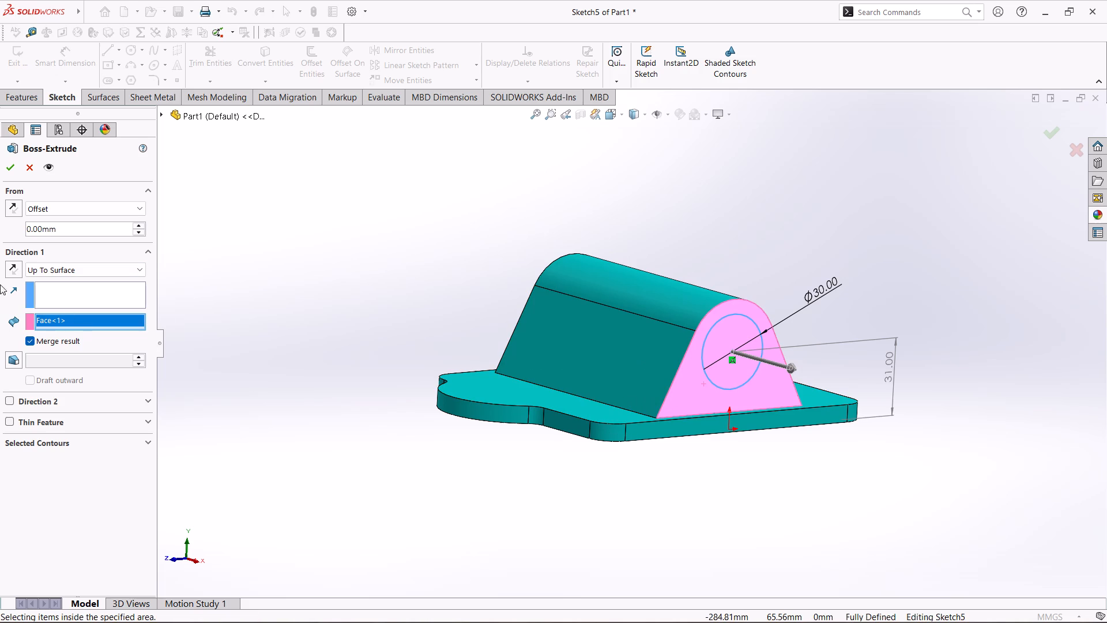
pyautogui.click(14, 260)
pyautogui.click(17, 260)
pyautogui.click(11, 272)
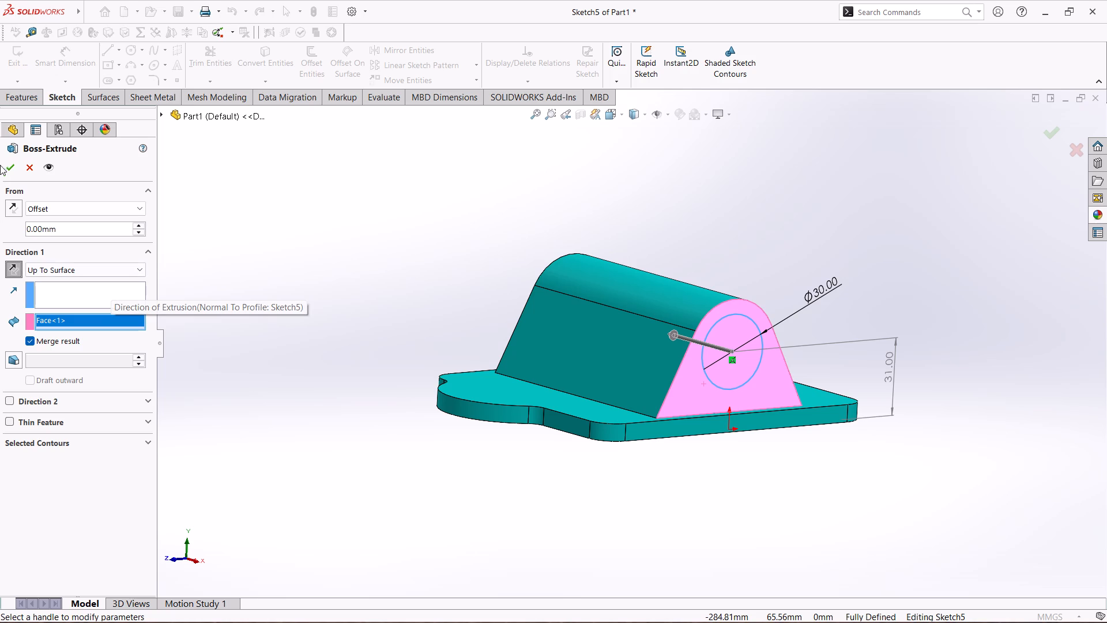
pyautogui.moveTo(71, 231); pyautogui.dragTo(0, 247)
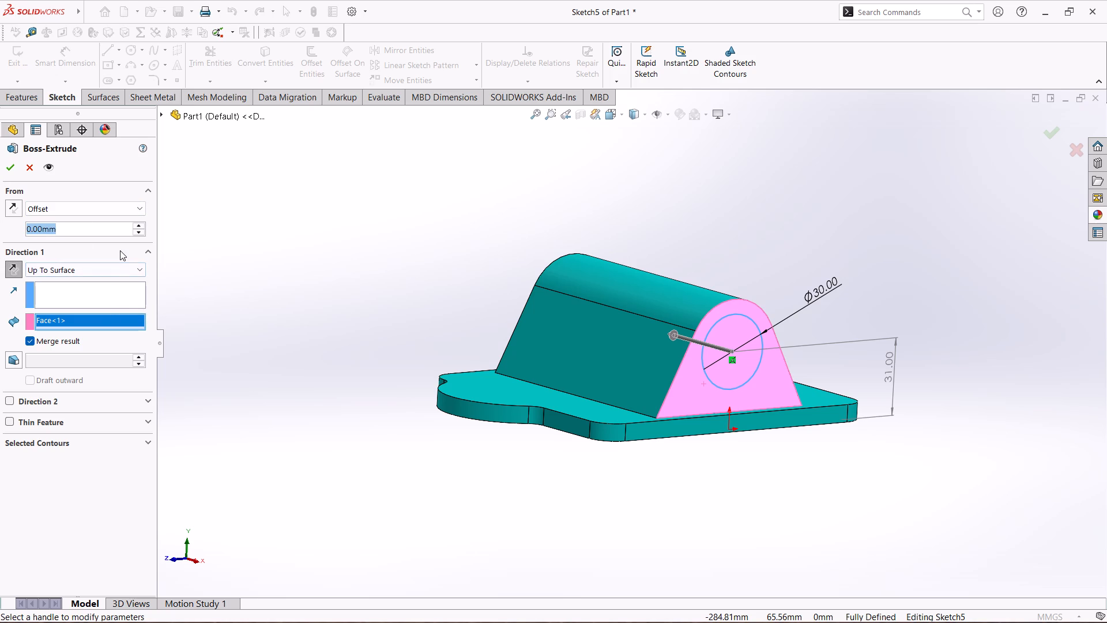
pyautogui.write('33')
pyautogui.press('Return')
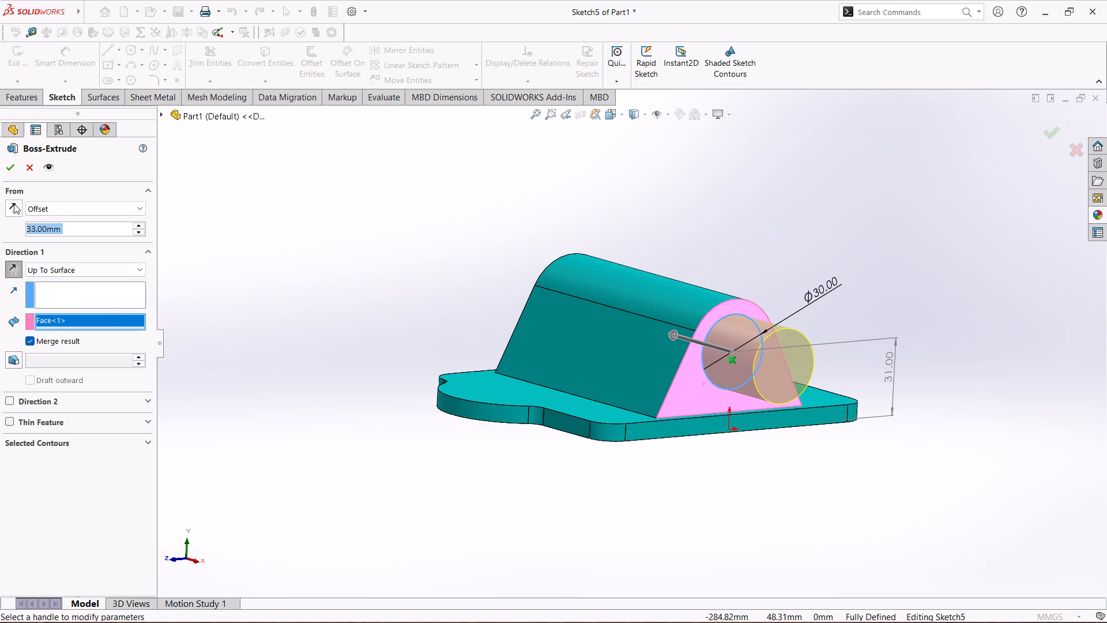
pyautogui.click(13, 170)
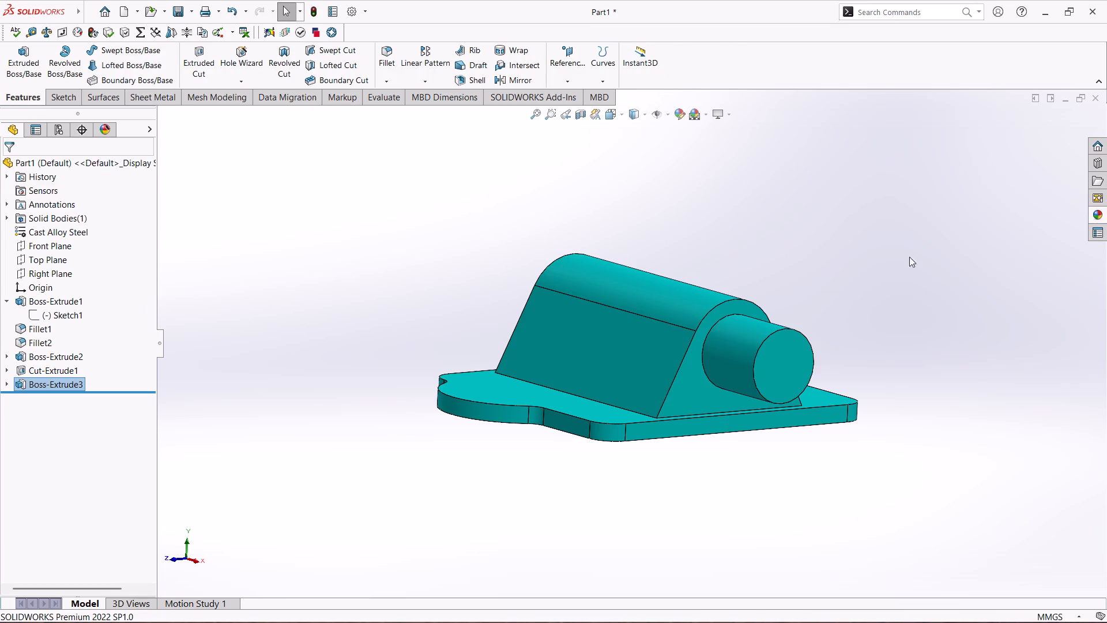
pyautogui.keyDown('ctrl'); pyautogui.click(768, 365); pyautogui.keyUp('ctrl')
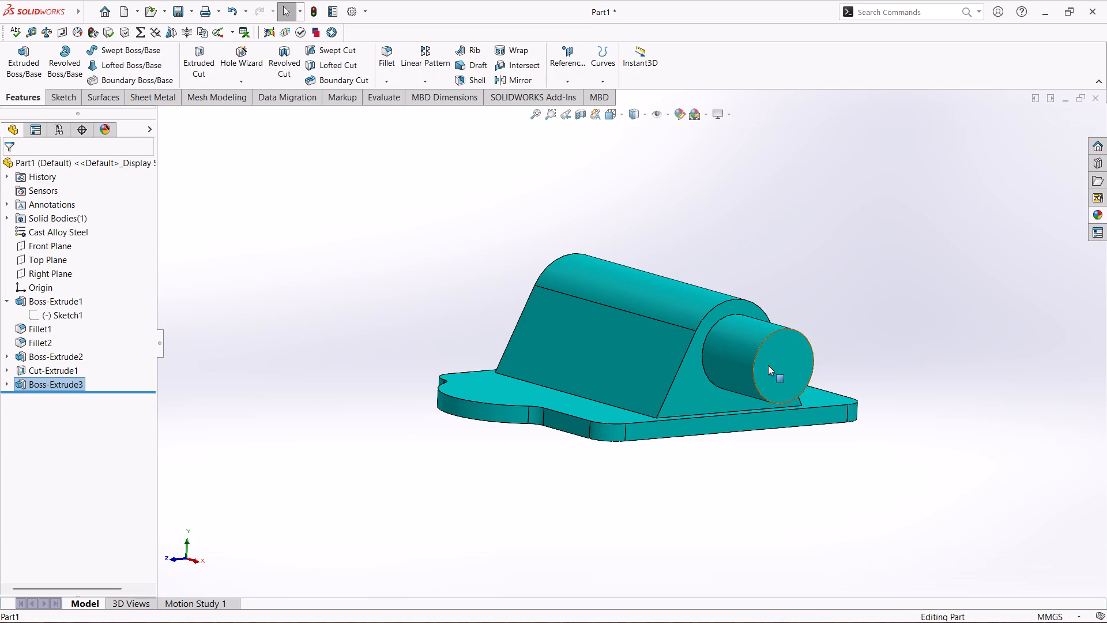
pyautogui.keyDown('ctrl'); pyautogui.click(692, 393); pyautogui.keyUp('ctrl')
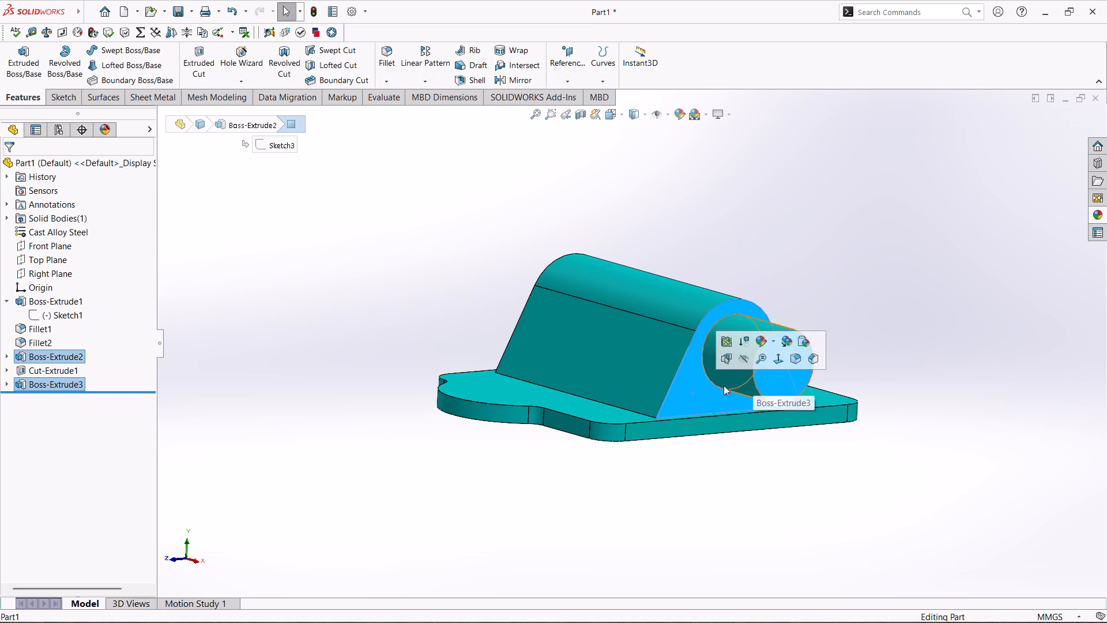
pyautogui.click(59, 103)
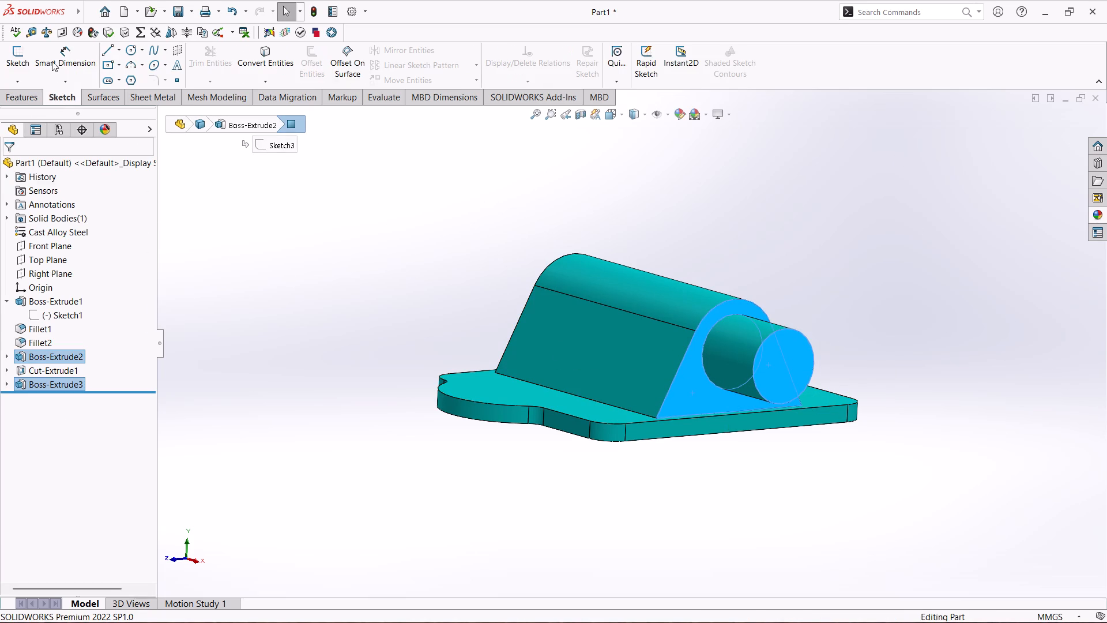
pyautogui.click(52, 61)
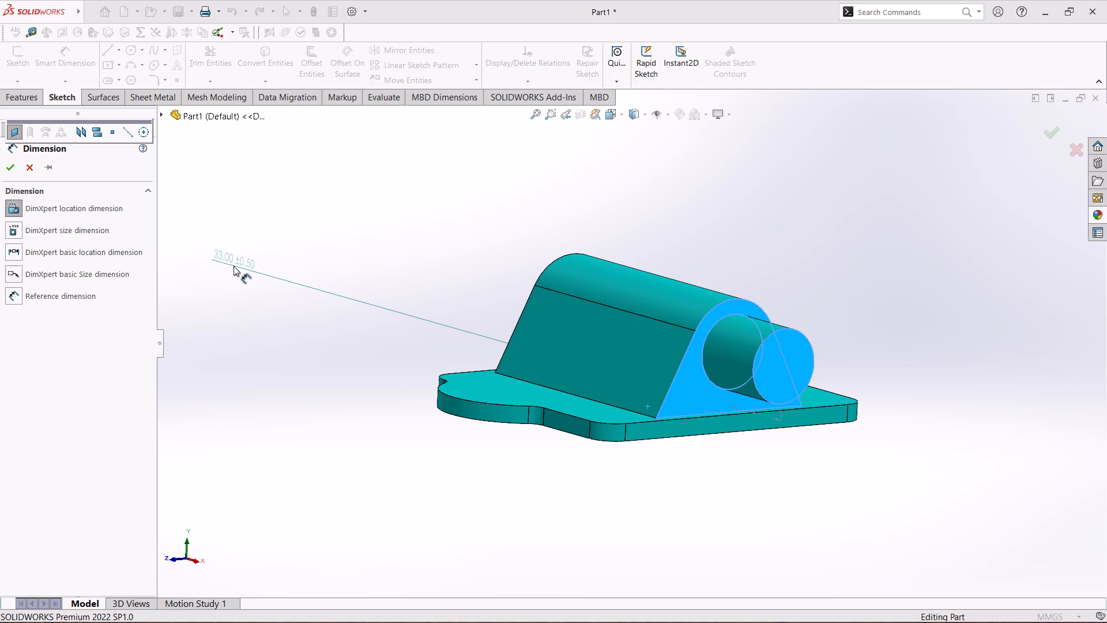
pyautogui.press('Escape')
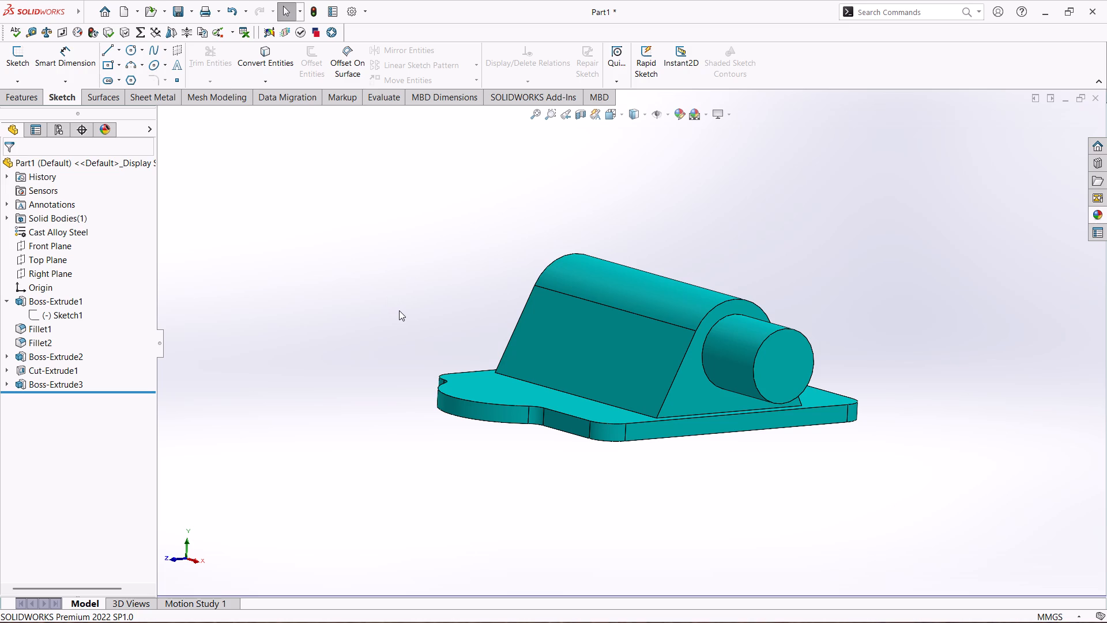
# Measure the distance between the cylinder's outer end face and the boss's end face.
pyautogui.keyDown('ctrl'); pyautogui.click(773, 370); pyautogui.keyUp('ctrl')
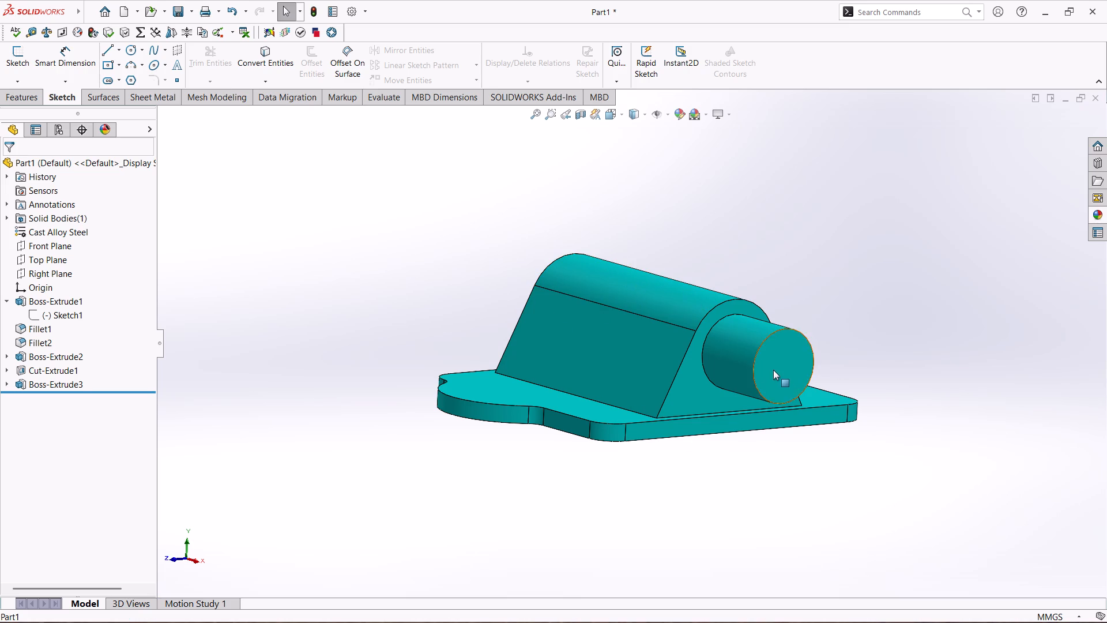
pyautogui.keyDown('ctrl'); pyautogui.click(674, 385); pyautogui.keyUp('ctrl')
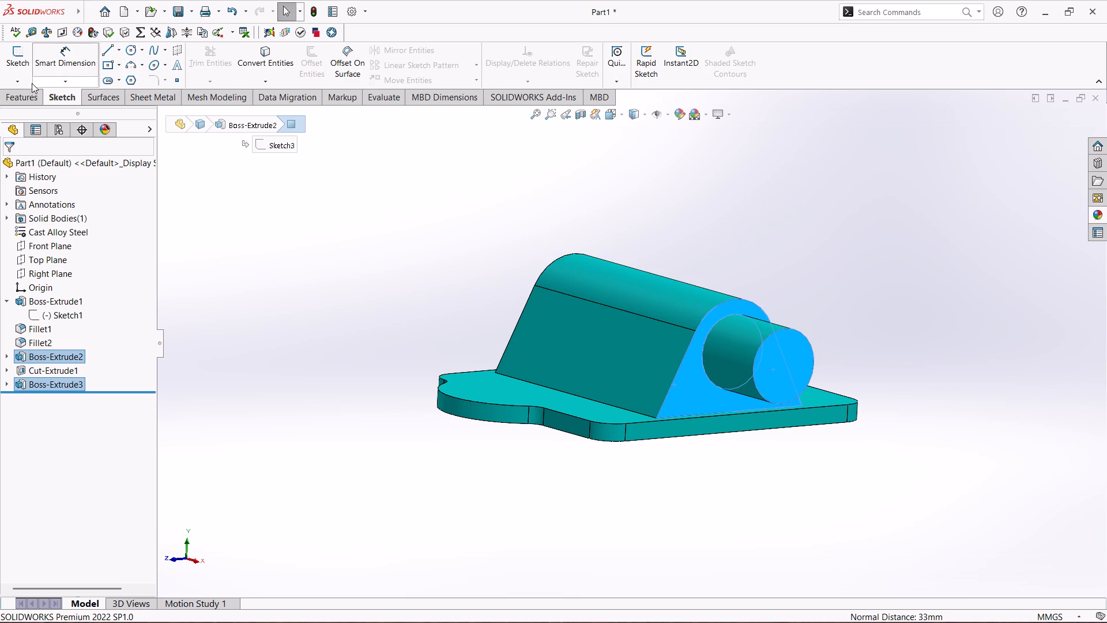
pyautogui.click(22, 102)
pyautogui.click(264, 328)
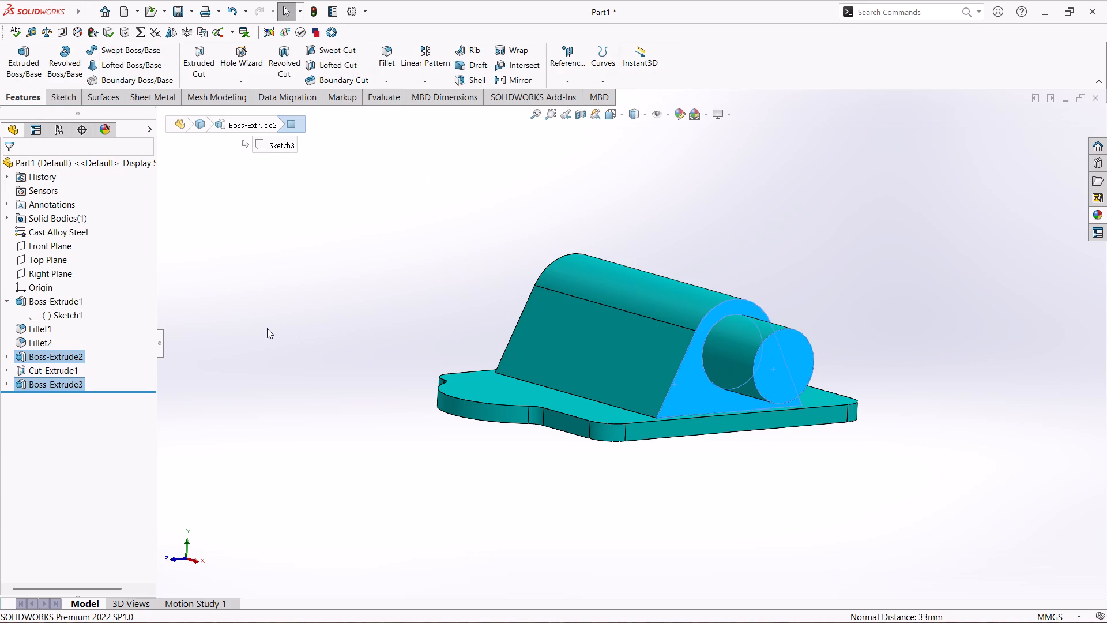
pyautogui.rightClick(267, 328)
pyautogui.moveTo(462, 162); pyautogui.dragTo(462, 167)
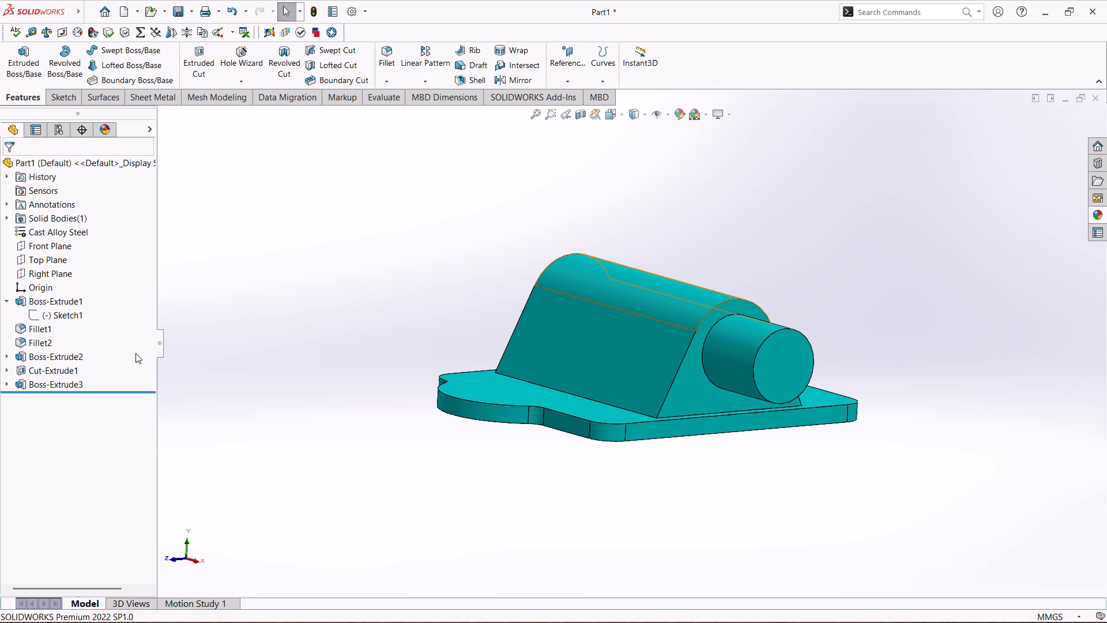
# Open the end cylinder's circle sketch to check its diameter and height dimensions, and exit the sketch.
pyautogui.click(4, 391)
pyautogui.click(9, 383)
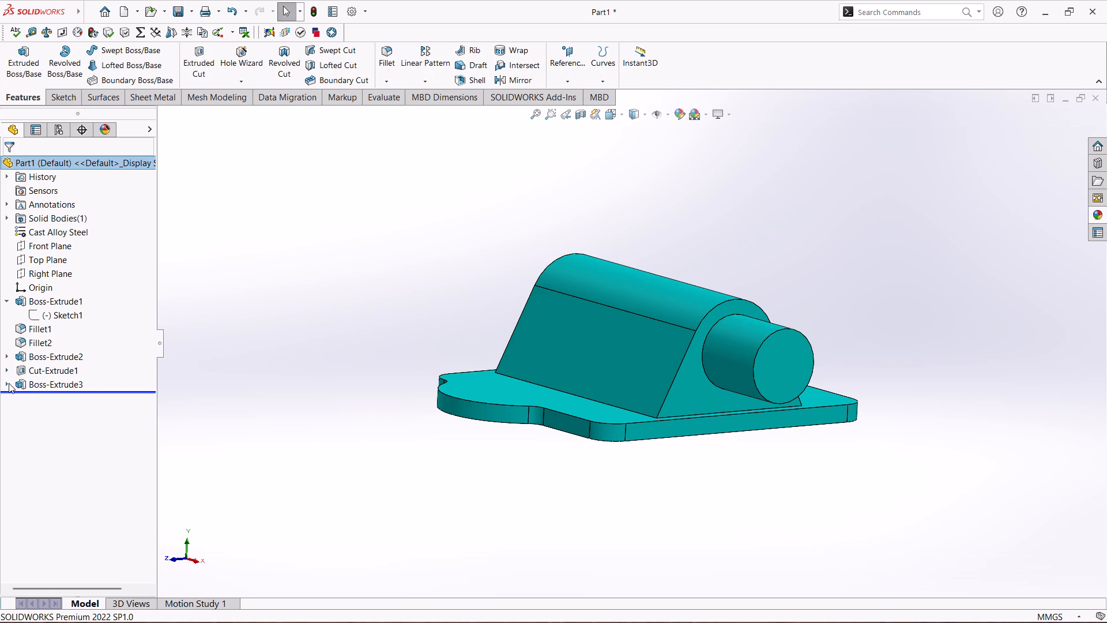
pyautogui.click(46, 403)
pyautogui.click(56, 393)
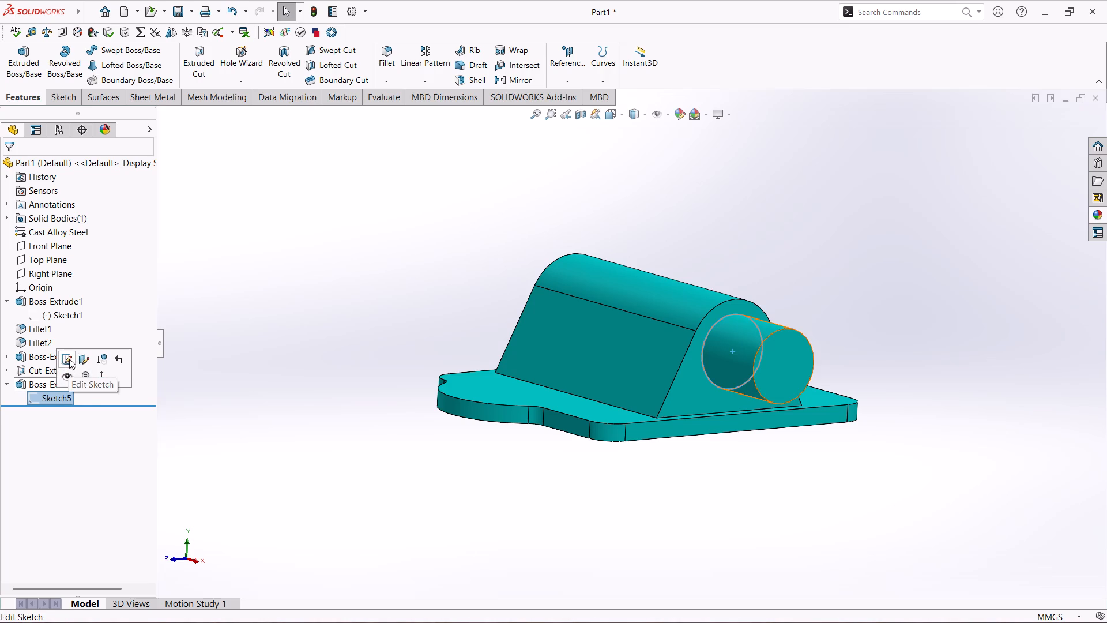
pyautogui.click(69, 359)
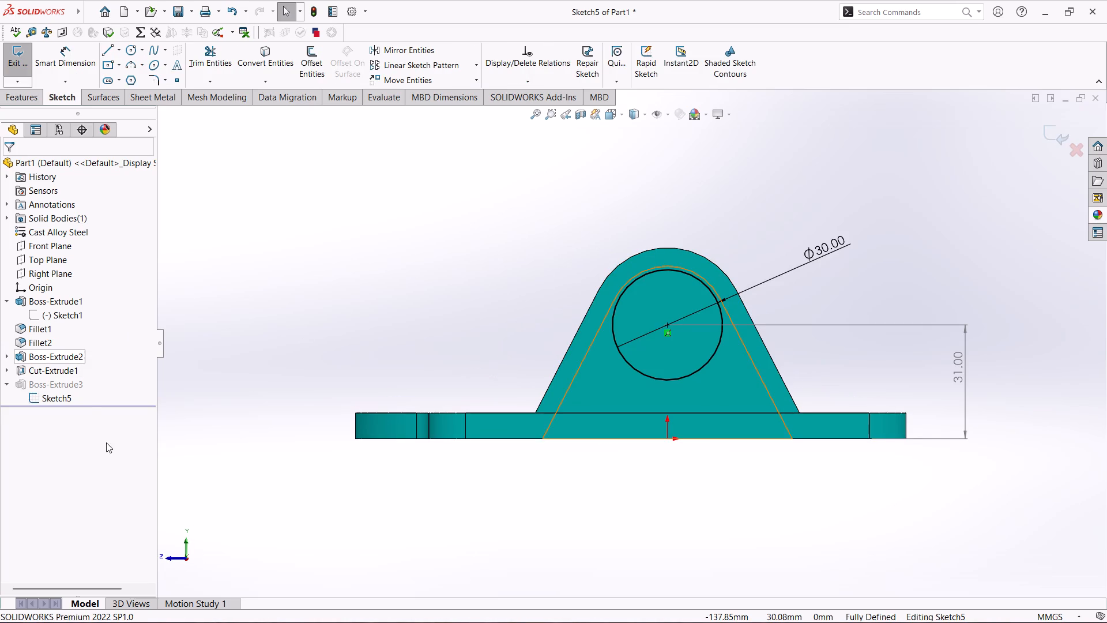
pyautogui.click(3, 58)
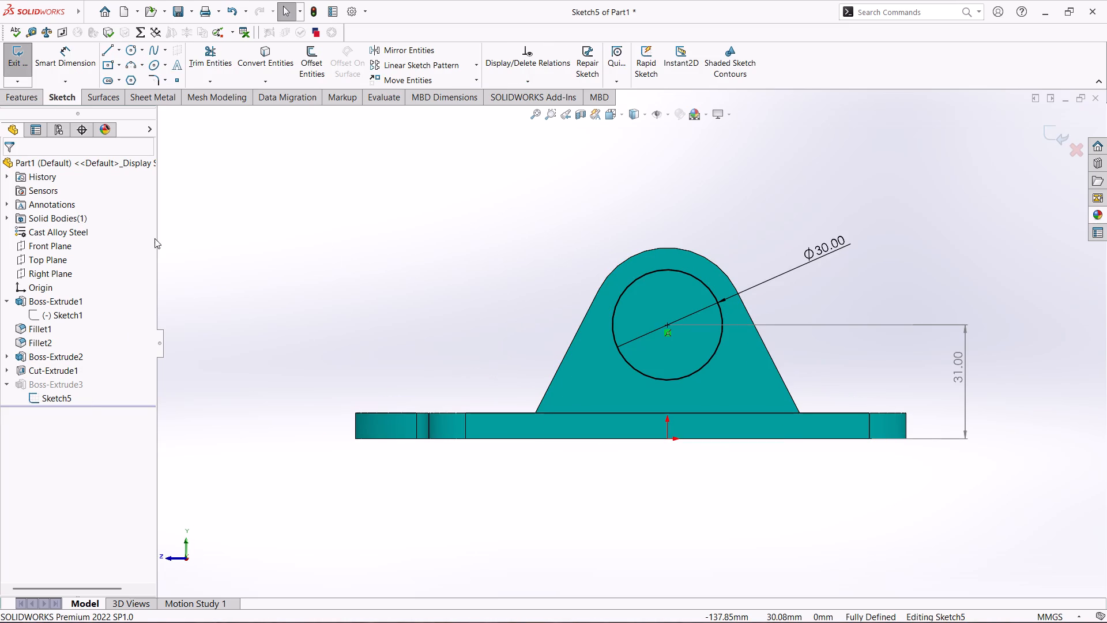
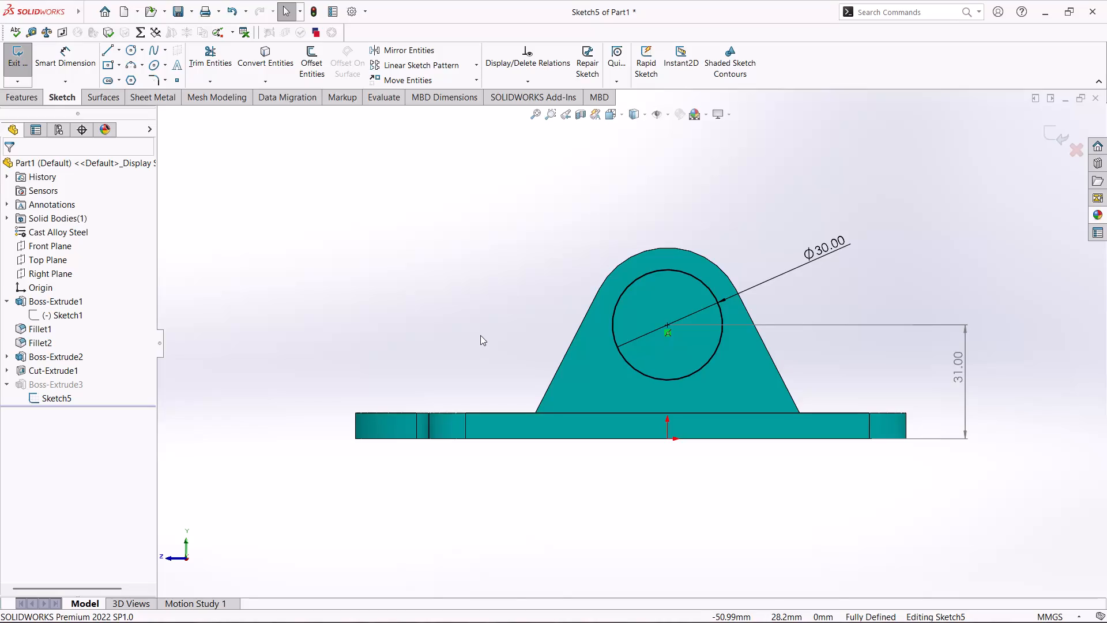
# Exit the circle sketch and reuse it for a new boss extrusion starting from the boss's opposite end face.
pyautogui.click(50, 399)
pyautogui.click(5, 51)
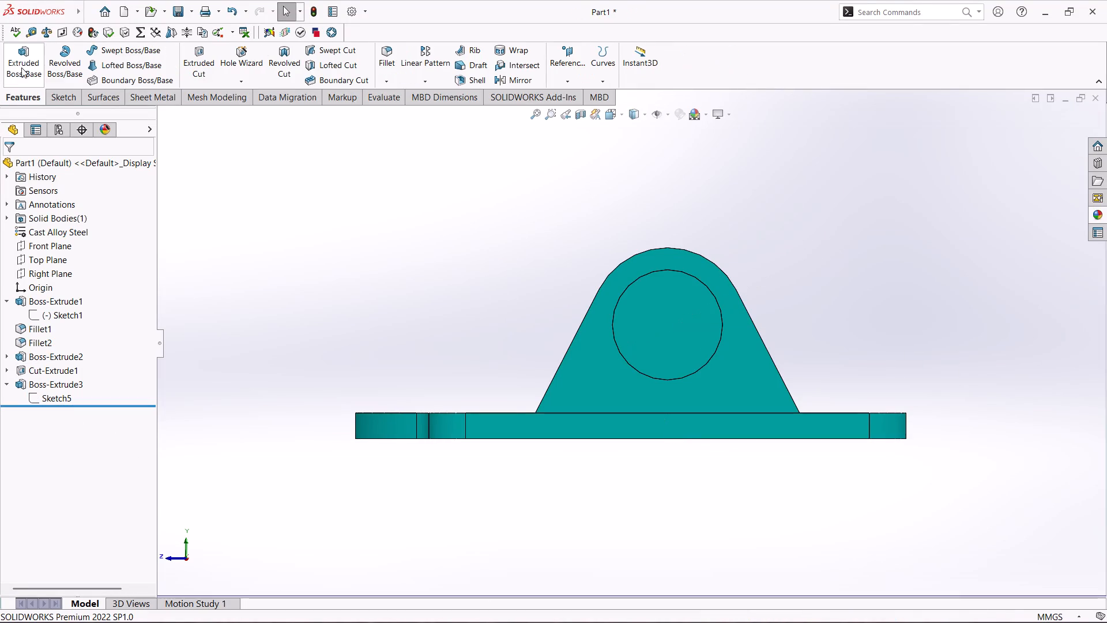
pyautogui.click(65, 403)
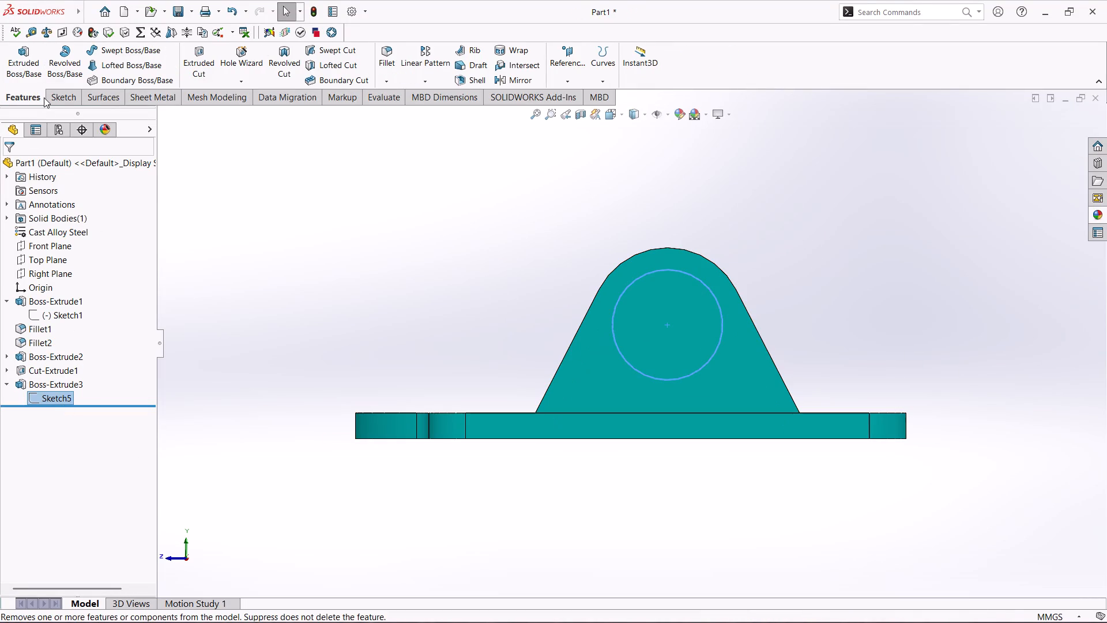
pyautogui.click(26, 68)
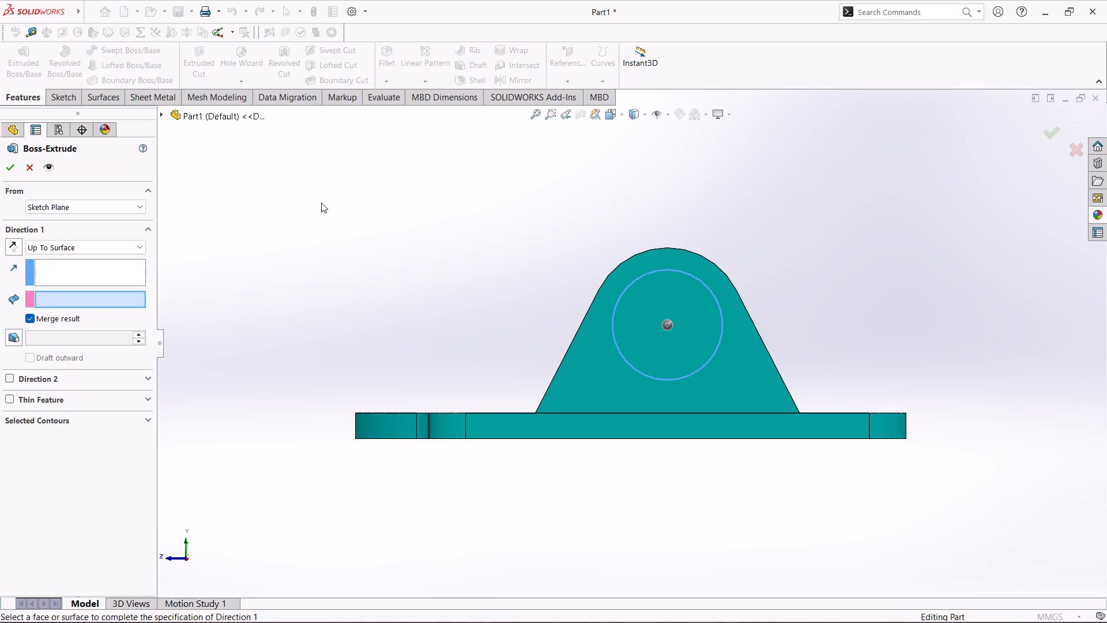
pyautogui.moveTo(334, 228); pyautogui.dragTo(368, 256, button='middle')
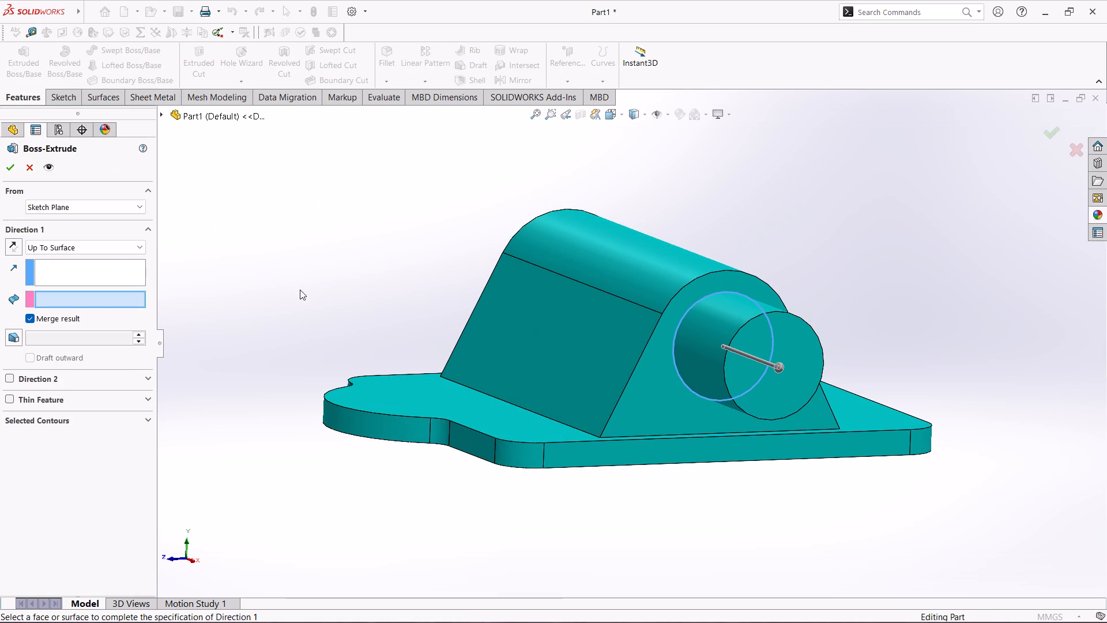
pyautogui.click(86, 209)
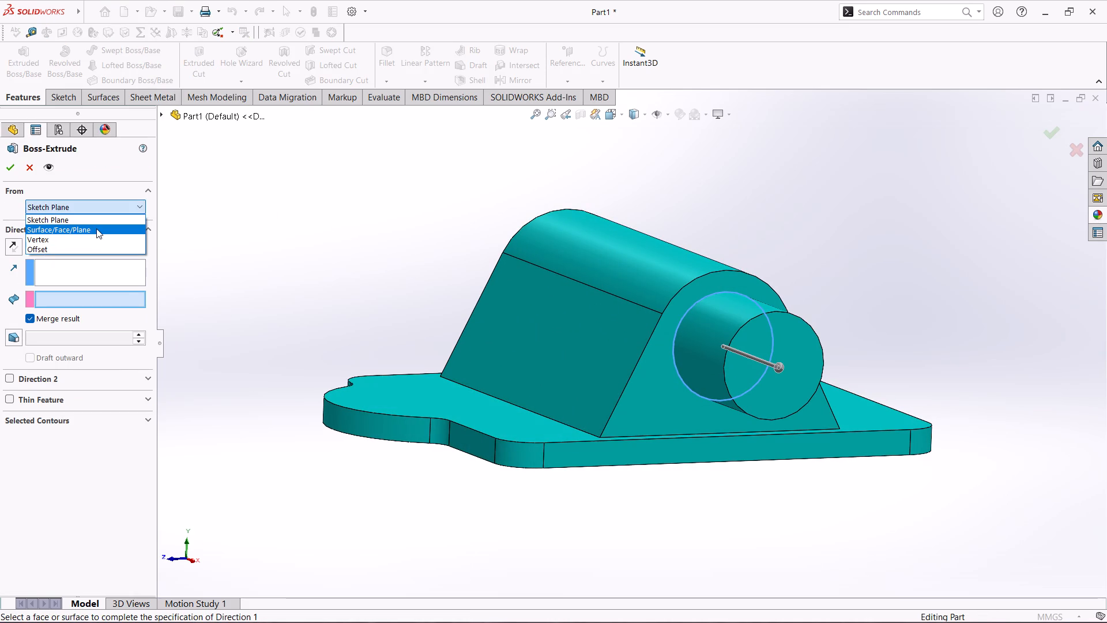
pyautogui.click(101, 229)
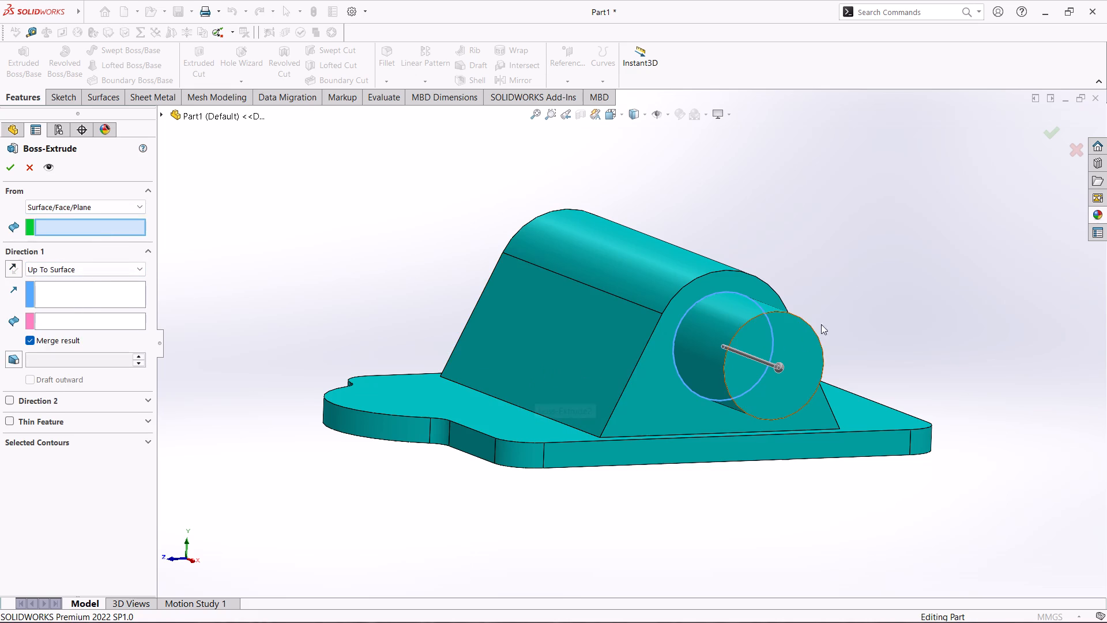
pyautogui.moveTo(863, 231); pyautogui.dragTo(1004, 283, button='middle')
pyautogui.click(426, 260)
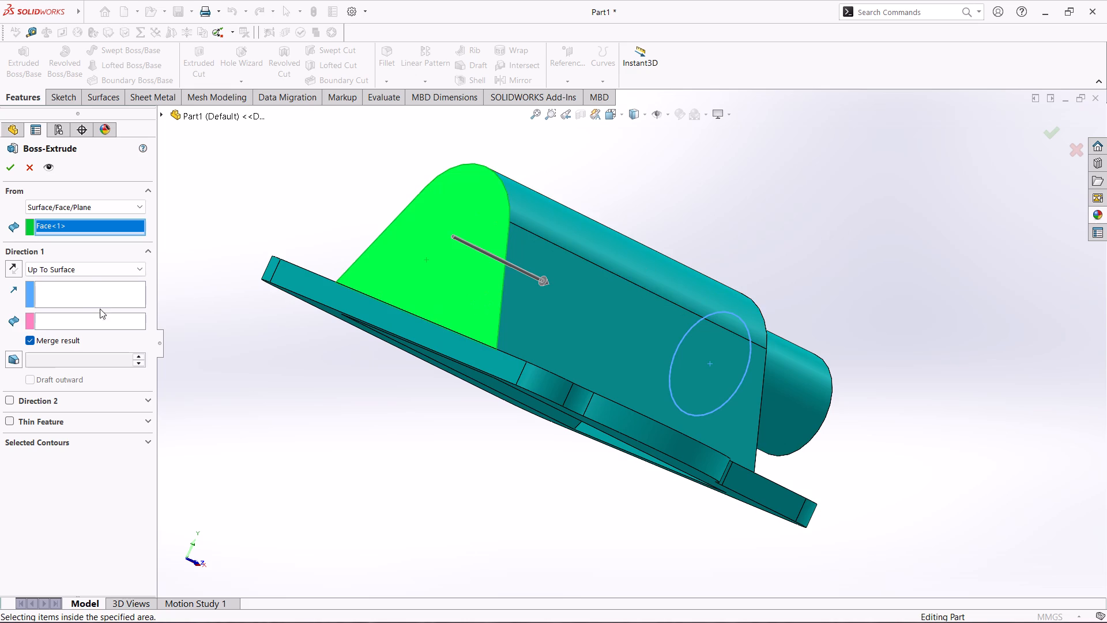
# Extrude the circle Blind to a depth of 15 mm in the reversed direction, outward from the boss's opposite end face.
pyautogui.click(92, 272)
pyautogui.click(86, 283)
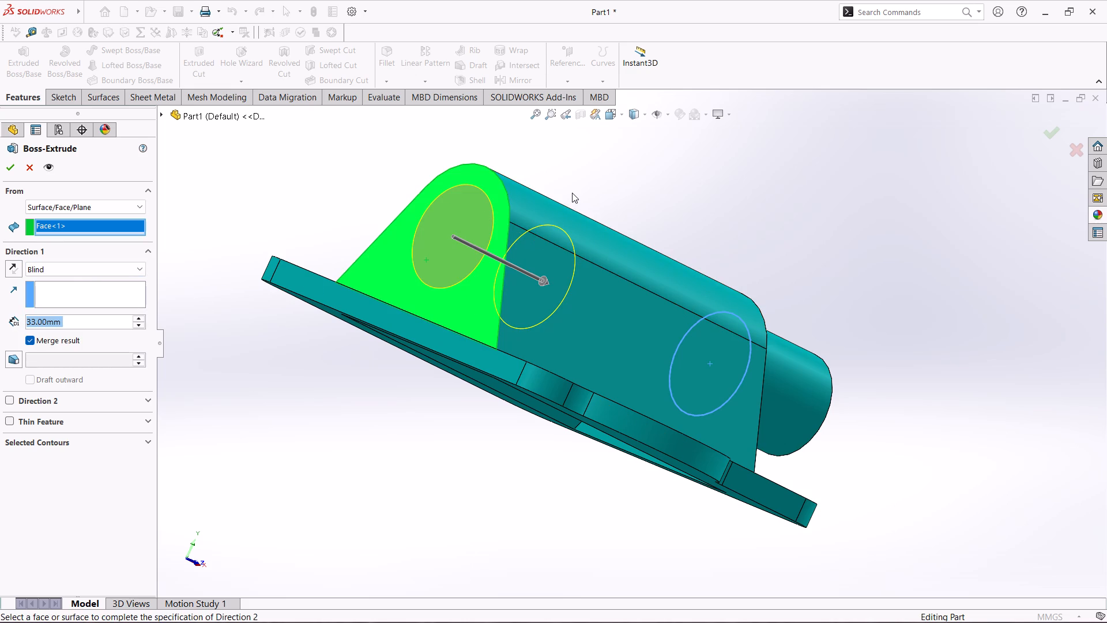
pyautogui.moveTo(680, 193); pyautogui.dragTo(637, 218, button='middle')
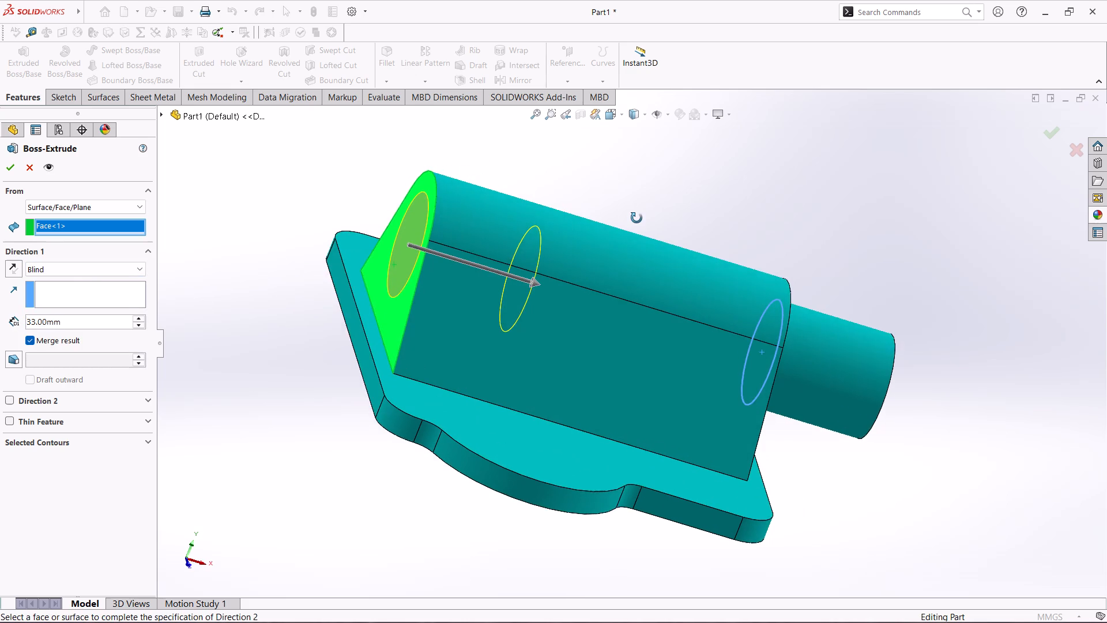
pyautogui.moveTo(637, 218); pyautogui.dragTo(631, 219, button='middle')
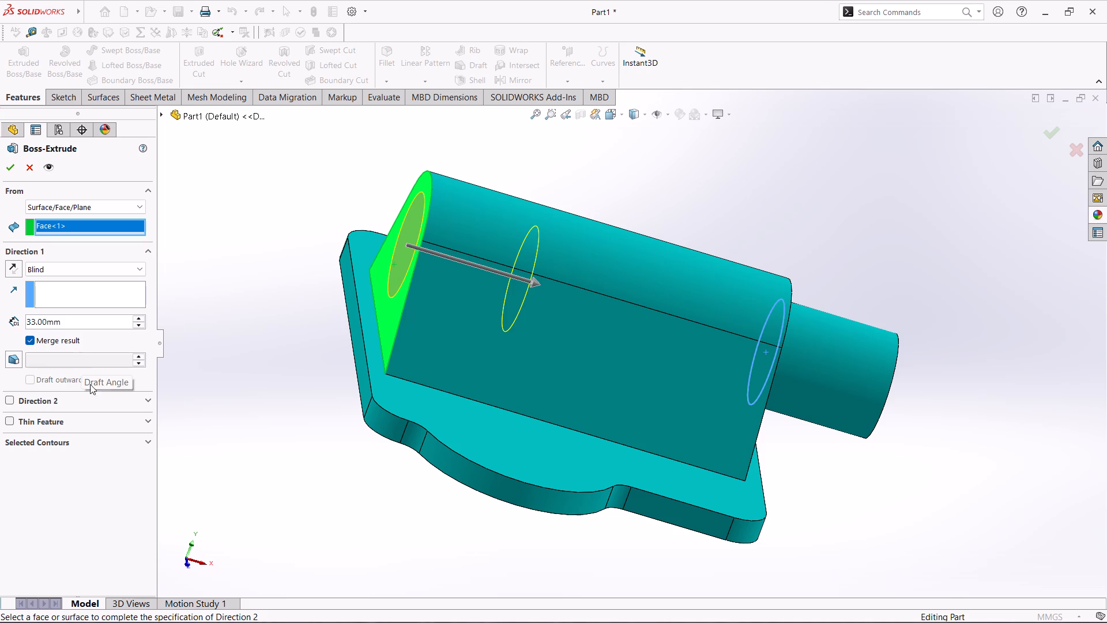
pyautogui.click(16, 272)
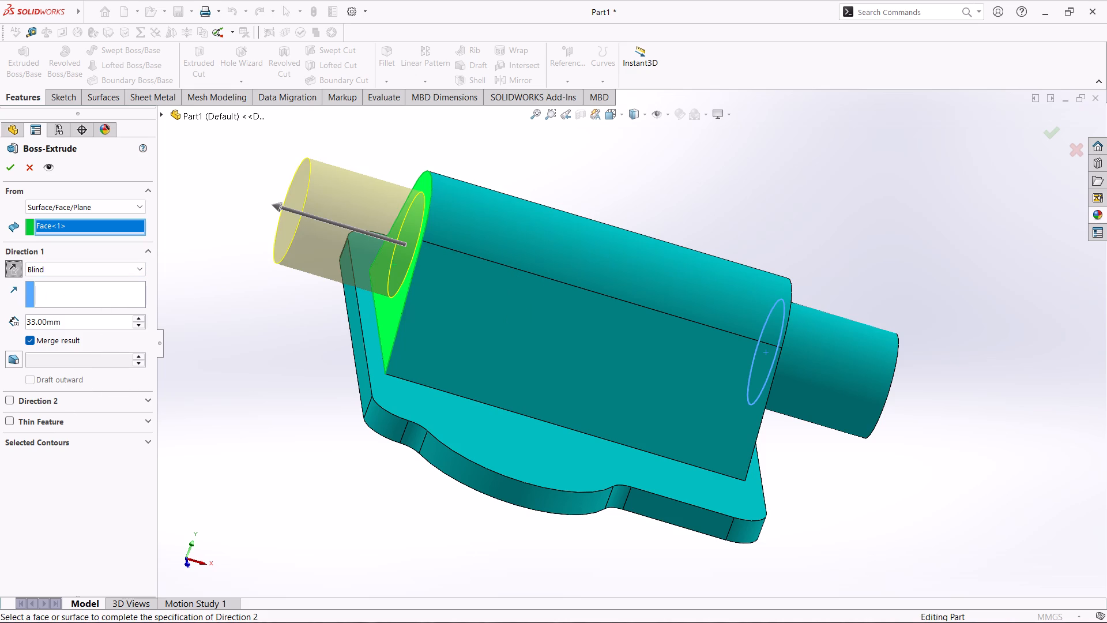
pyautogui.moveTo(67, 320); pyautogui.dragTo(2, 336)
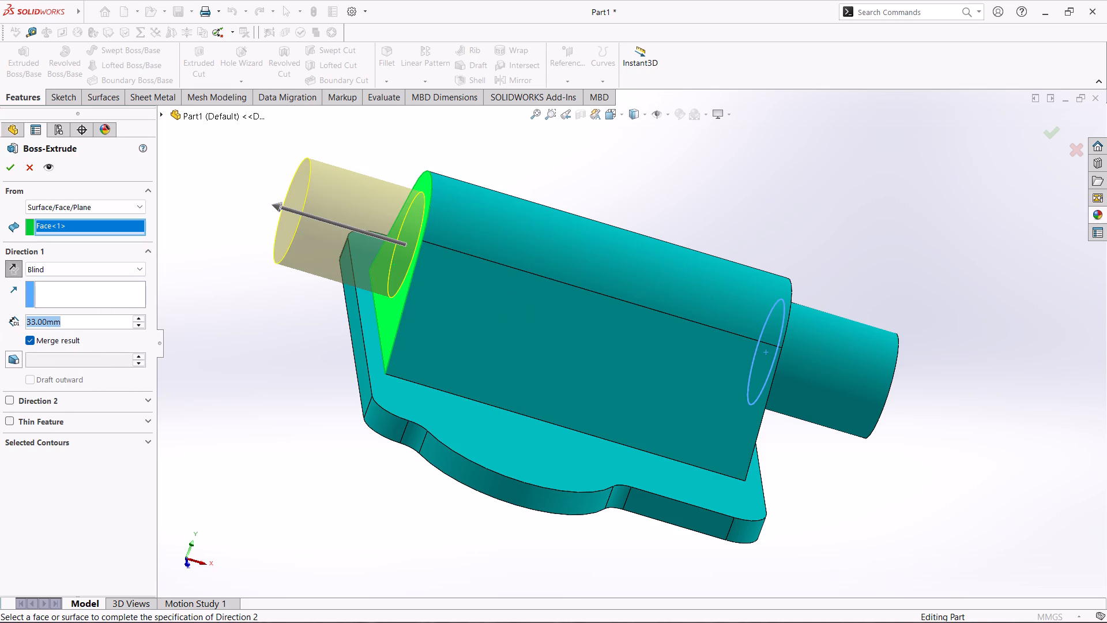
pyautogui.moveTo(2, 336); pyautogui.dragTo(0, 340)
pyautogui.write('15')
pyautogui.press('Return')
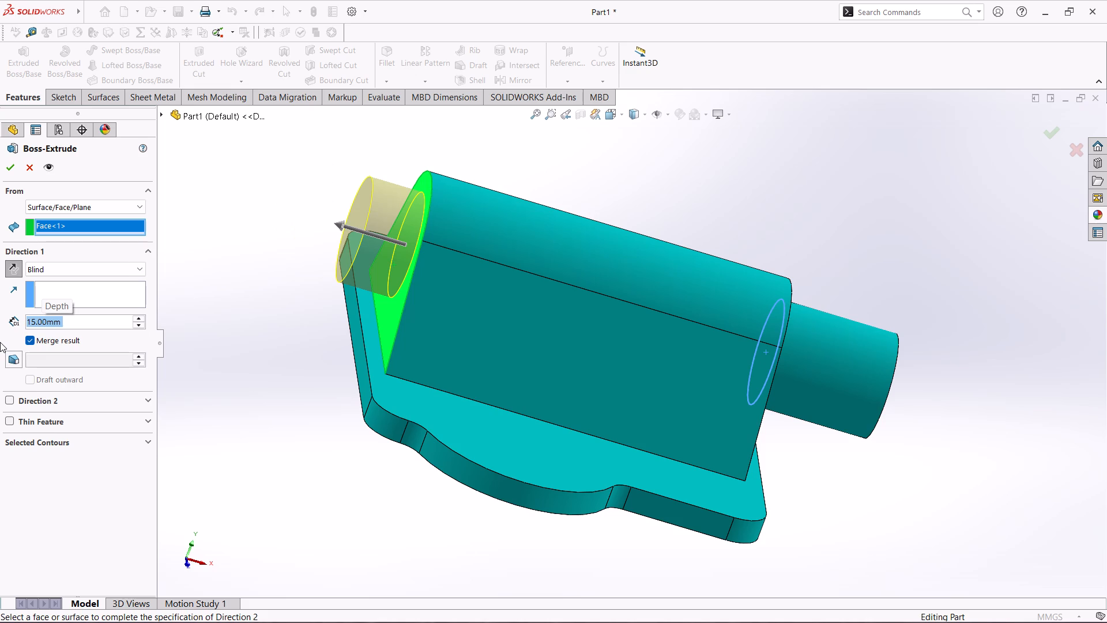
pyautogui.click(10, 165)
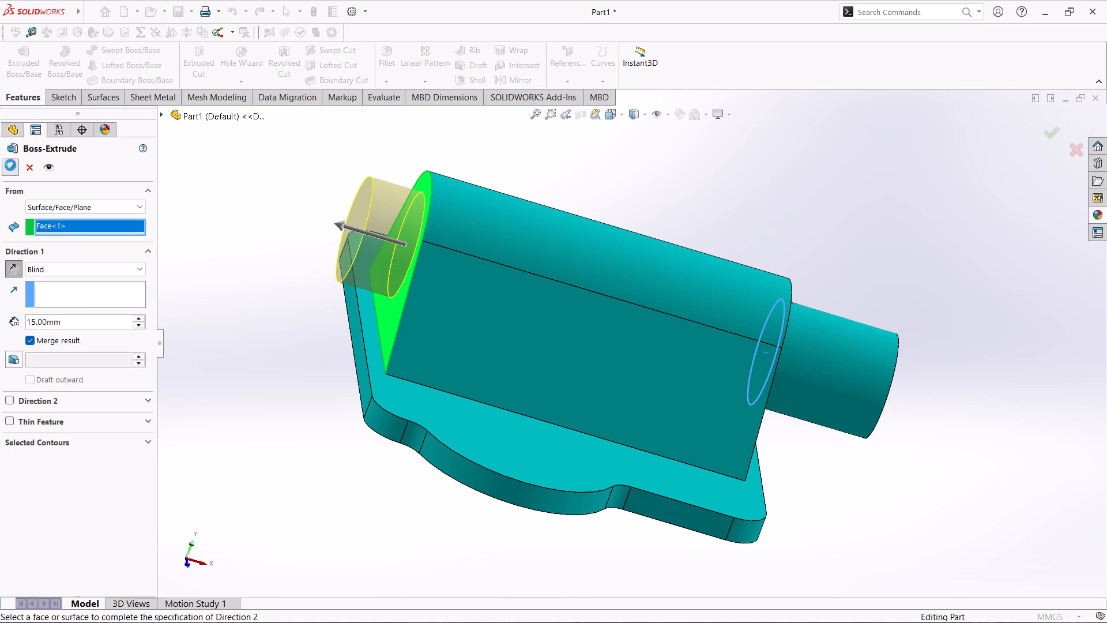
# Turn on the glossy RealView Graphics display for the part and clear the selection.
pyautogui.scroll(2, 801, 181)
pyautogui.moveTo(838, 210); pyautogui.dragTo(808, 208, button='middle')
pyautogui.scroll(1, 809, 209)
pyautogui.moveTo(808, 208); pyautogui.dragTo(735, 143, button='middle')
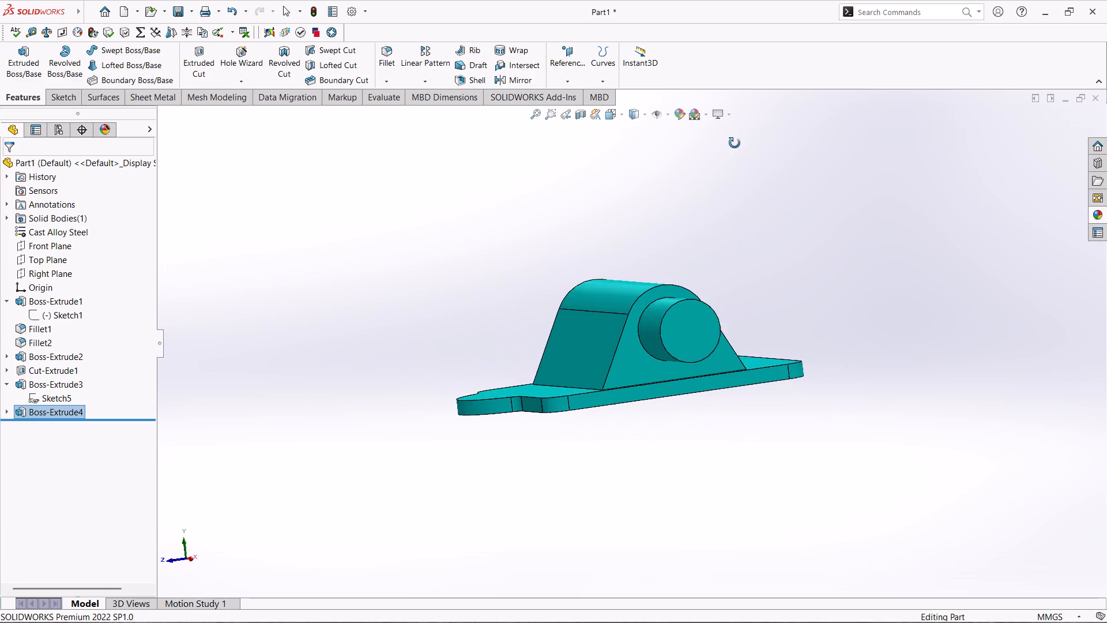
pyautogui.moveTo(735, 143); pyautogui.dragTo(808, 171, button='middle')
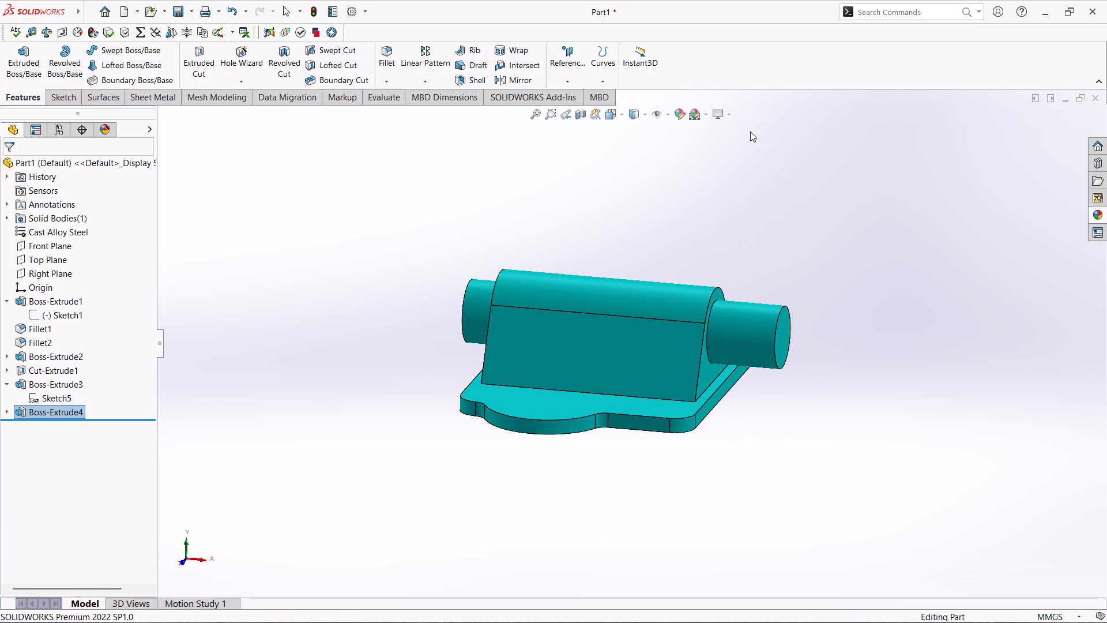
pyautogui.click(724, 114)
pyautogui.click(722, 135)
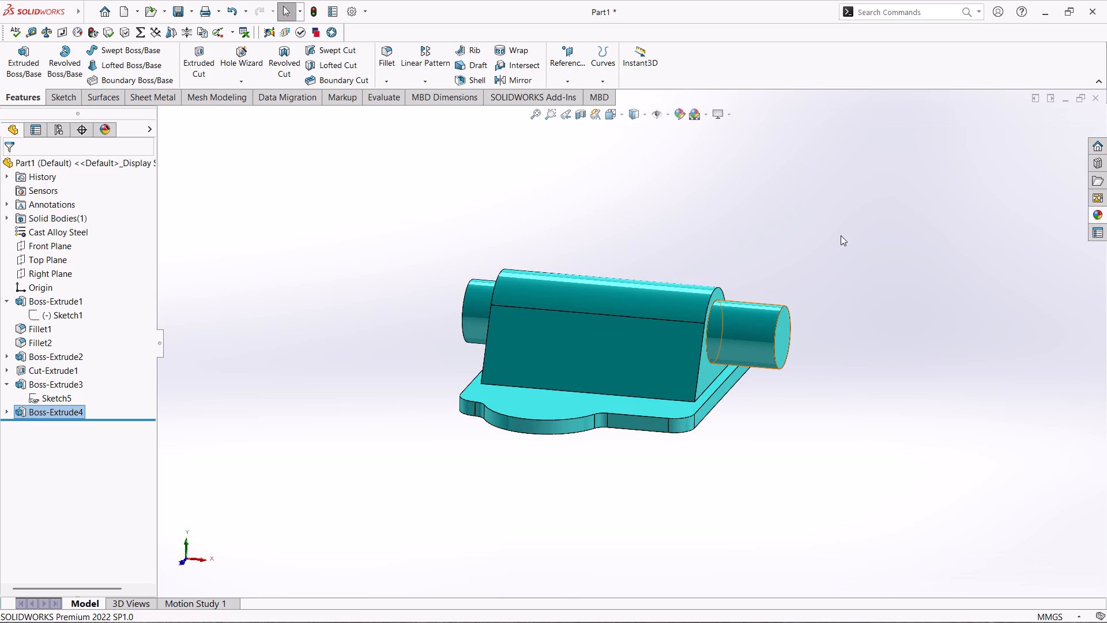
pyautogui.click(841, 235)
# Examine the whole part from all sides, including both end cylinders, the plate and the hollowed underside.
pyautogui.moveTo(852, 224); pyautogui.dragTo(866, 403, button='middle')
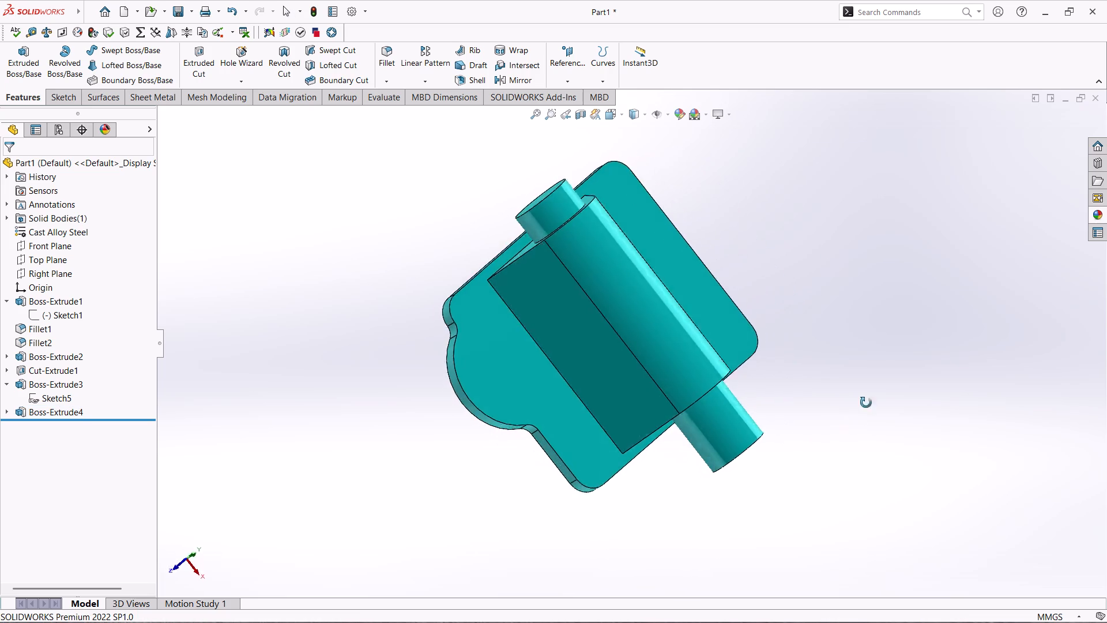
pyautogui.moveTo(866, 403); pyautogui.dragTo(872, 234, button='middle')
pyautogui.moveTo(837, 272); pyautogui.dragTo(769, 208, button='middle')
pyautogui.scroll(1, 786, 243)
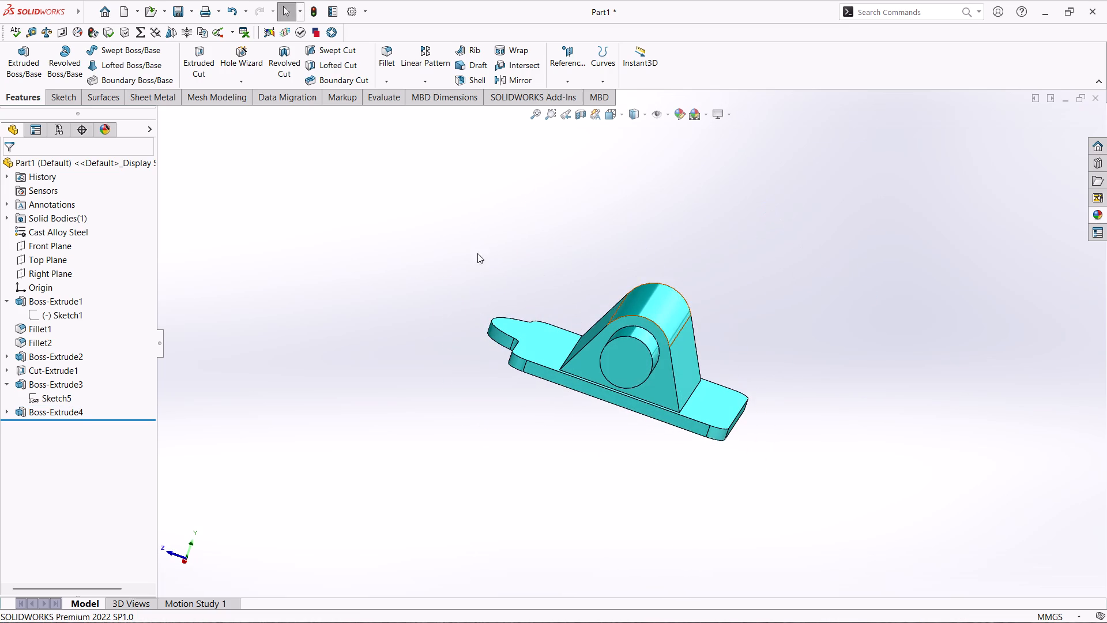
pyautogui.moveTo(424, 245); pyautogui.dragTo(455, 369, button='middle')
pyautogui.moveTo(759, 459); pyautogui.dragTo(777, 300, button='middle')
pyautogui.moveTo(432, 321); pyautogui.dragTo(550, 473, button='middle')
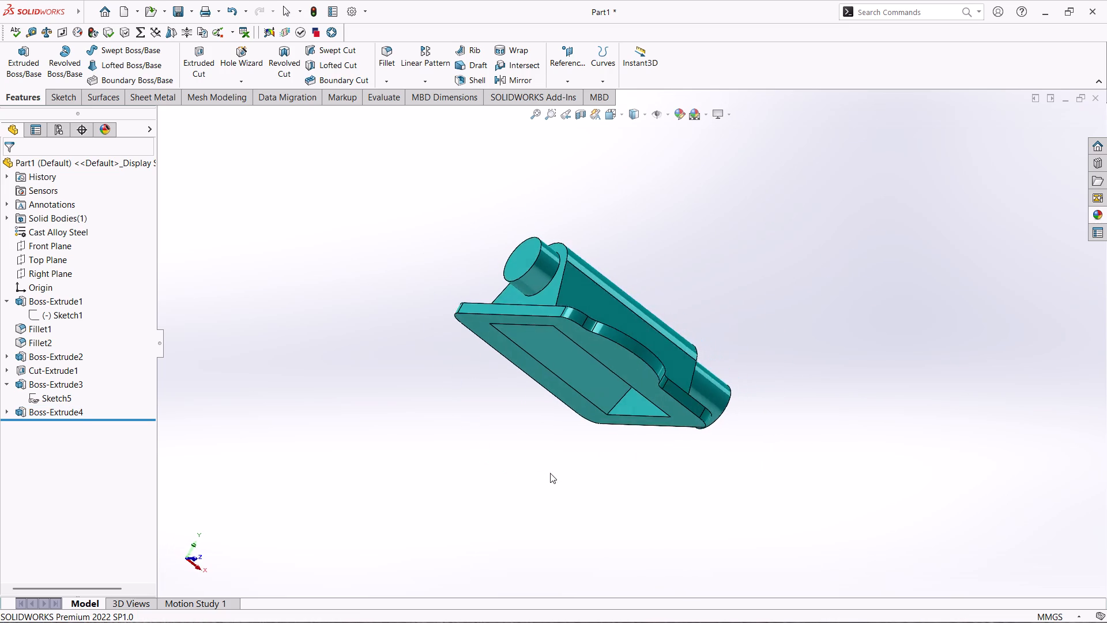
pyautogui.moveTo(550, 473); pyautogui.dragTo(549, 474, button='middle')
pyautogui.moveTo(500, 384); pyautogui.dragTo(430, 407, button='middle')
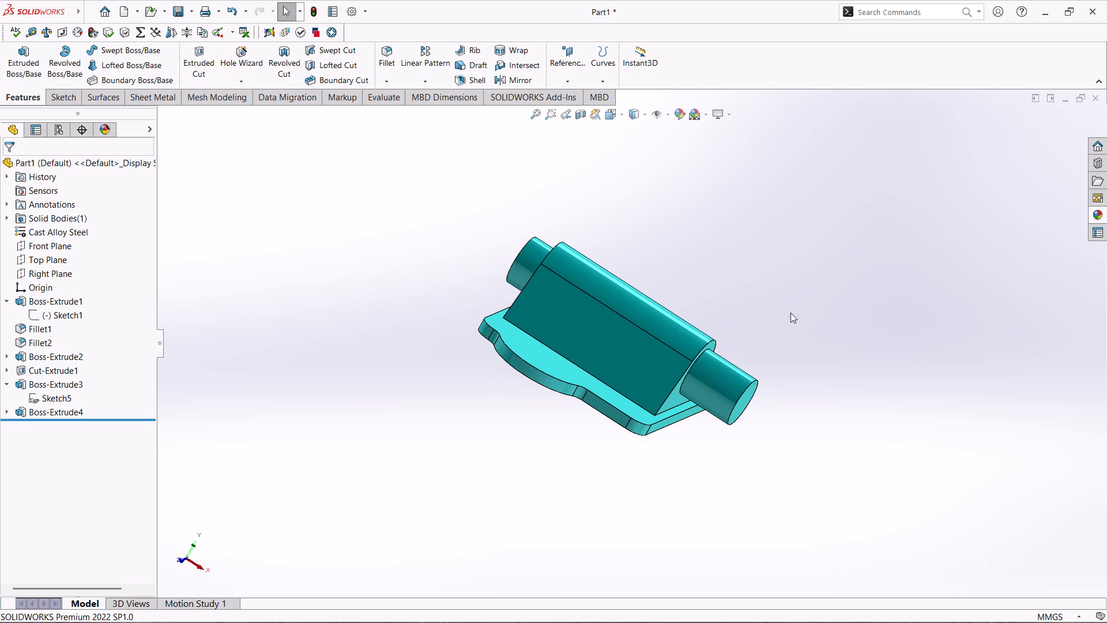
pyautogui.scroll(-5, 735, 295)
pyautogui.scroll(3, 528, 317)
pyautogui.scroll(-3, 525, 324)
pyautogui.scroll(4, 559, 325)
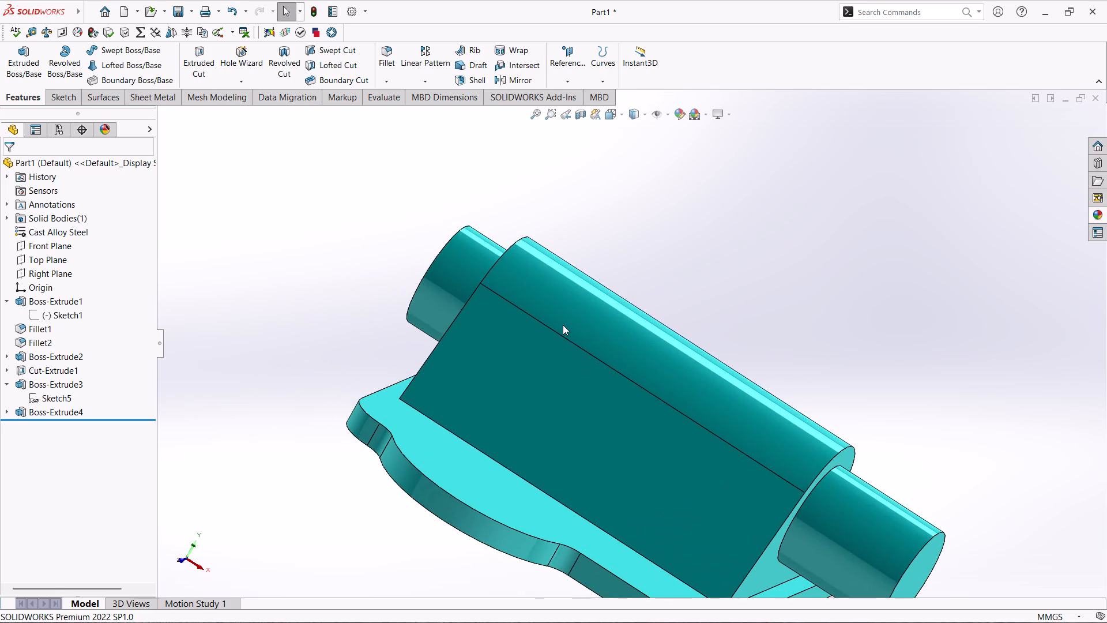
pyautogui.scroll(3, 563, 325)
pyautogui.scroll(-3, 688, 615)
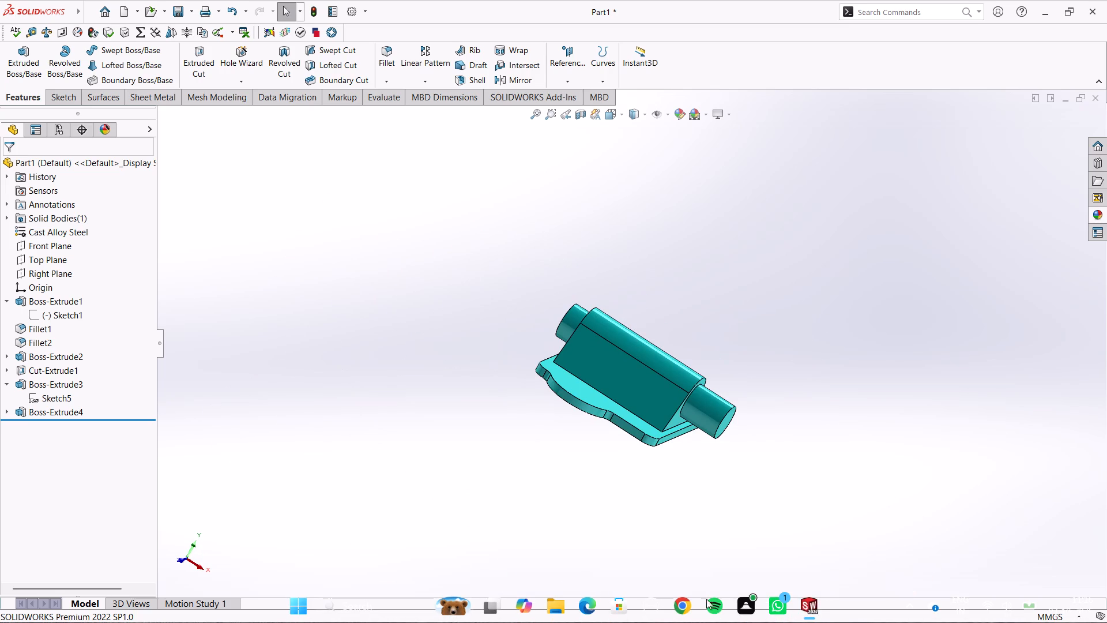
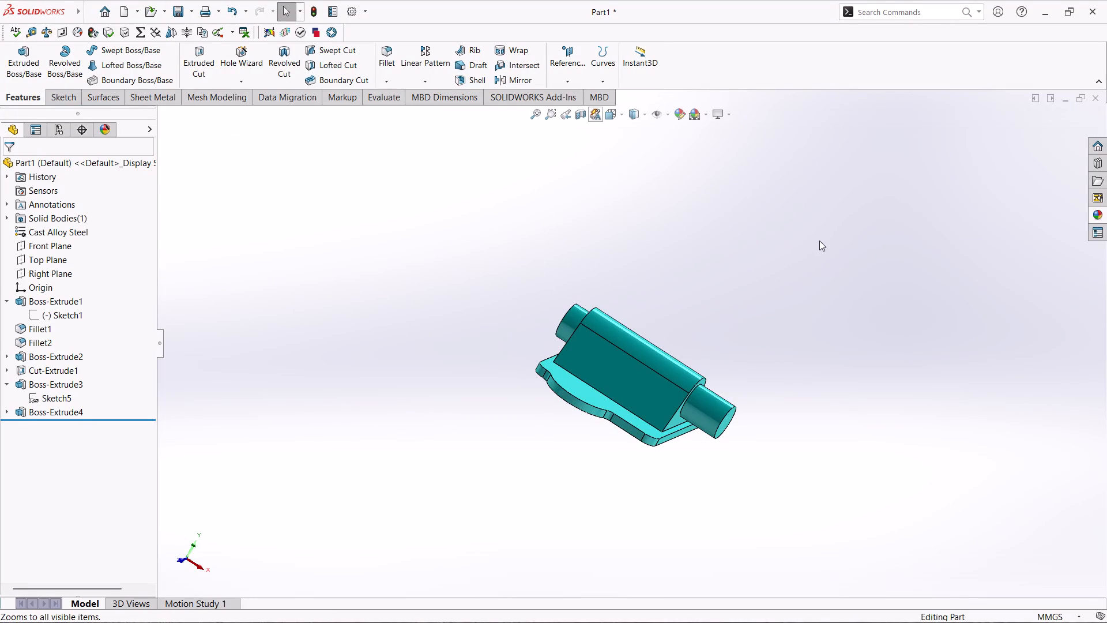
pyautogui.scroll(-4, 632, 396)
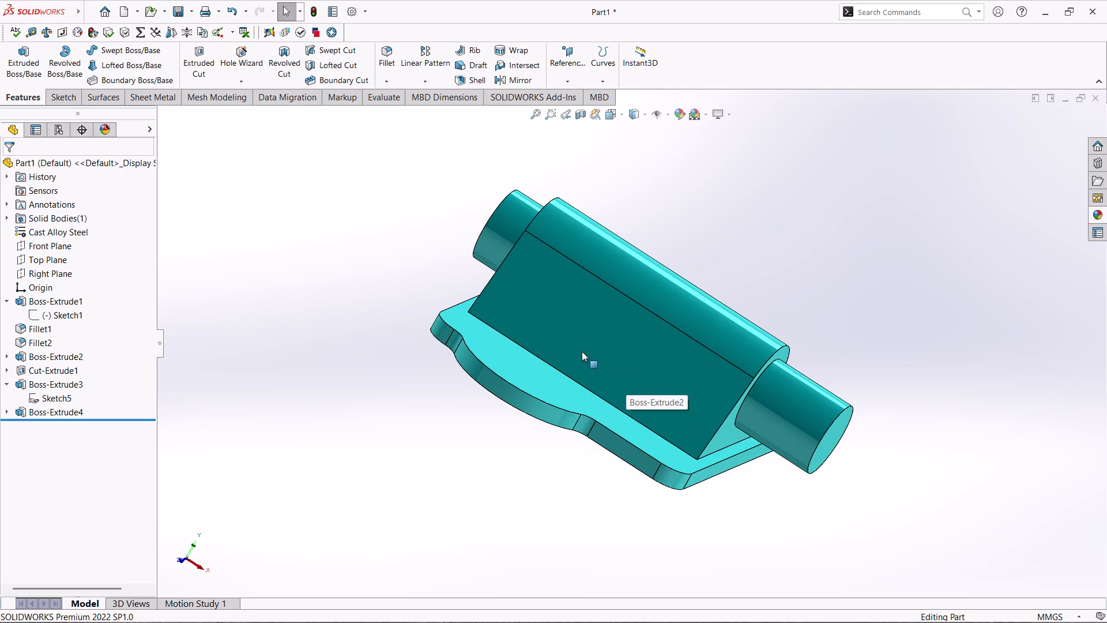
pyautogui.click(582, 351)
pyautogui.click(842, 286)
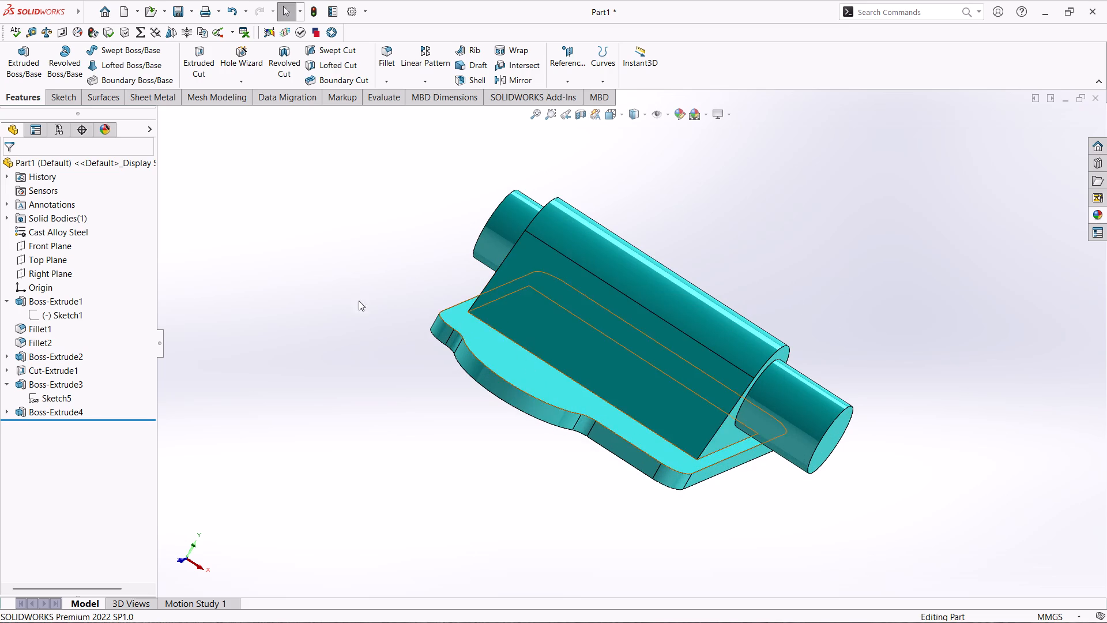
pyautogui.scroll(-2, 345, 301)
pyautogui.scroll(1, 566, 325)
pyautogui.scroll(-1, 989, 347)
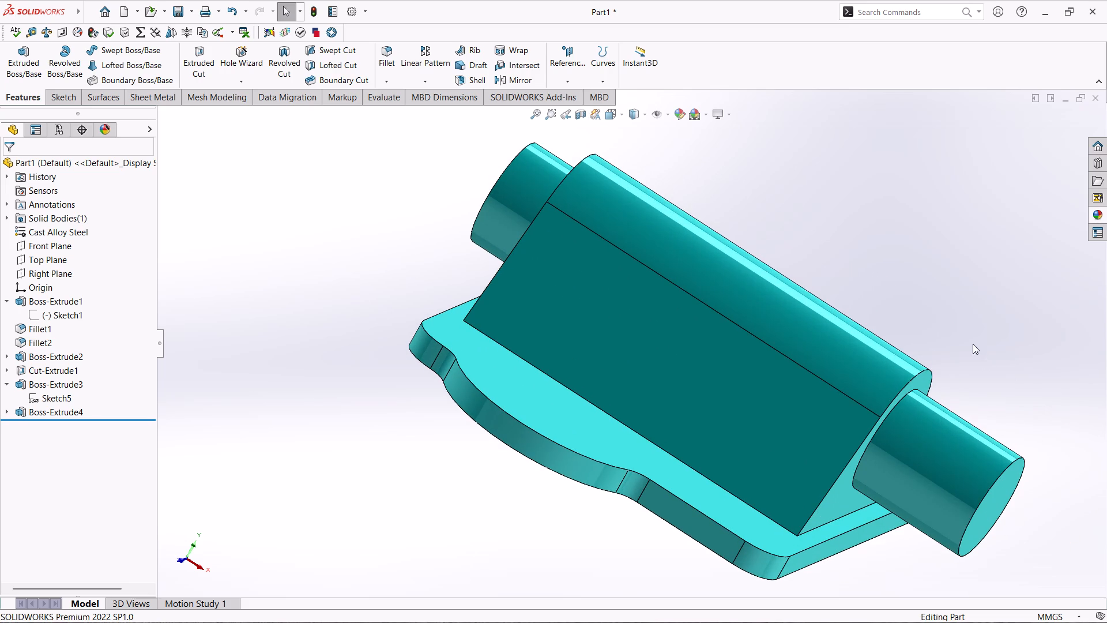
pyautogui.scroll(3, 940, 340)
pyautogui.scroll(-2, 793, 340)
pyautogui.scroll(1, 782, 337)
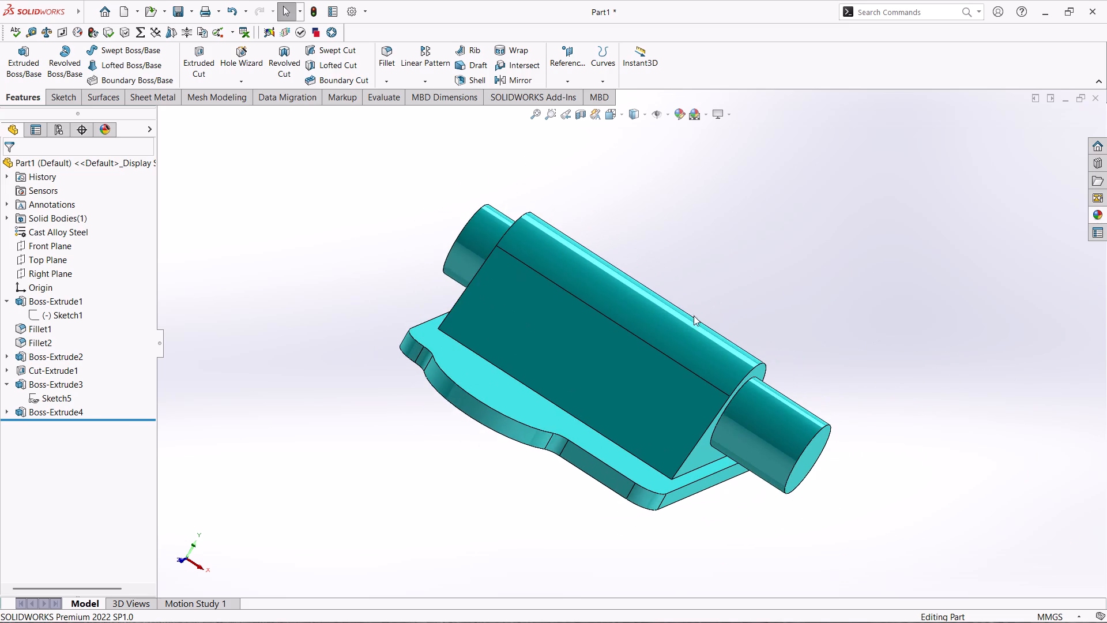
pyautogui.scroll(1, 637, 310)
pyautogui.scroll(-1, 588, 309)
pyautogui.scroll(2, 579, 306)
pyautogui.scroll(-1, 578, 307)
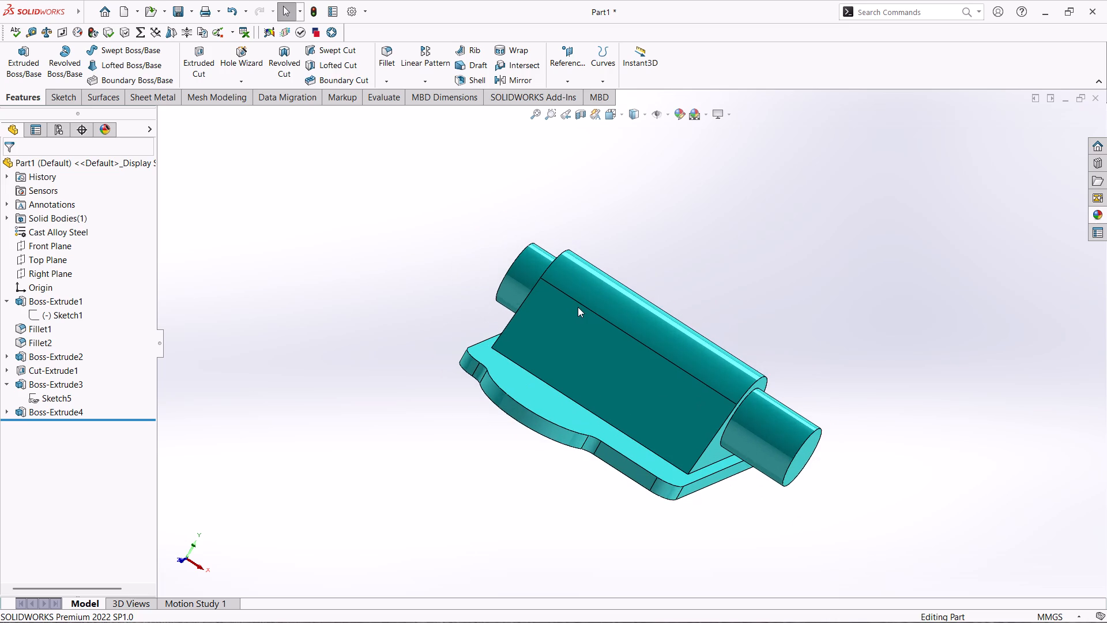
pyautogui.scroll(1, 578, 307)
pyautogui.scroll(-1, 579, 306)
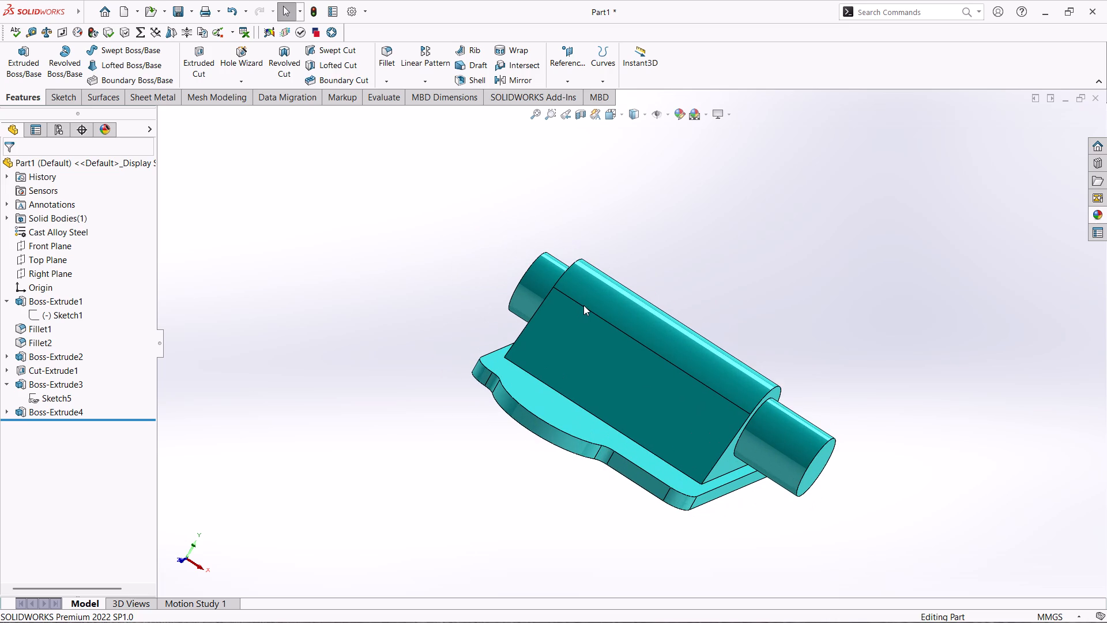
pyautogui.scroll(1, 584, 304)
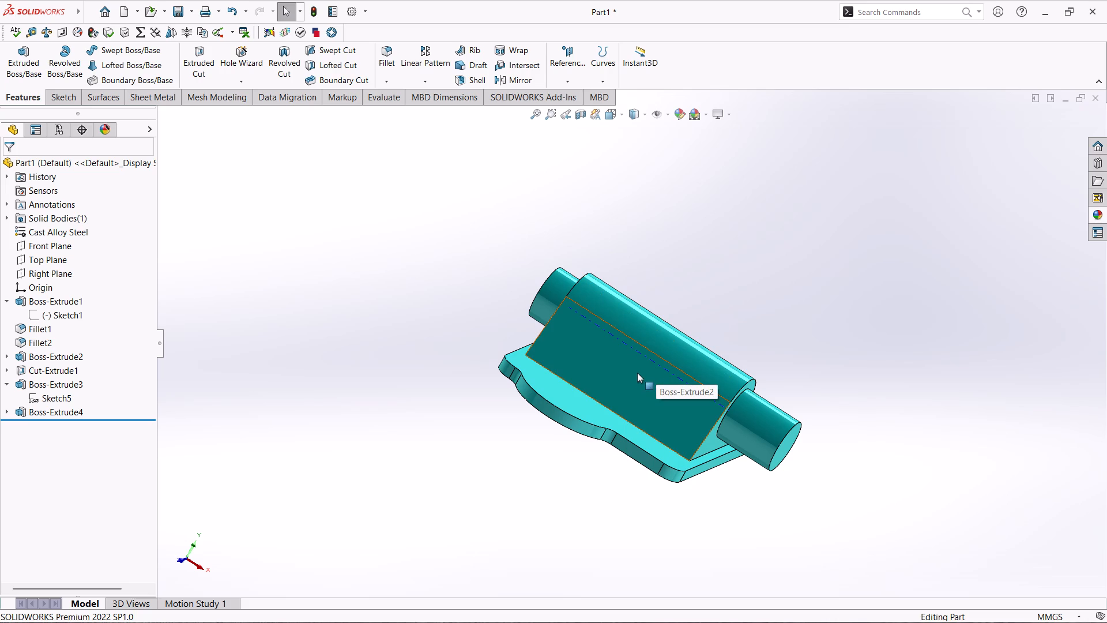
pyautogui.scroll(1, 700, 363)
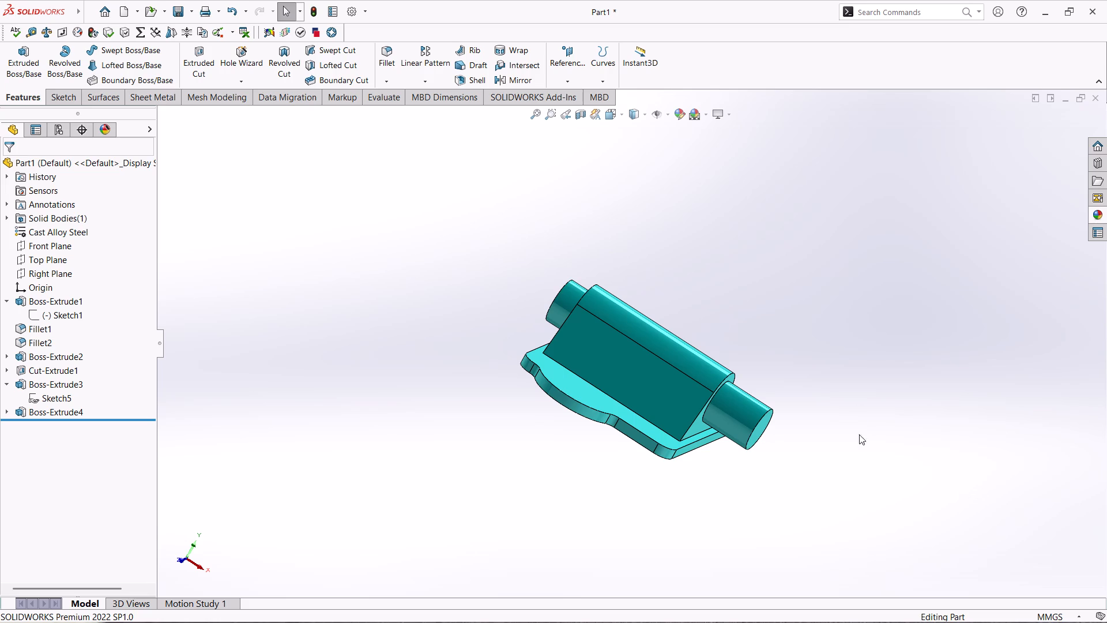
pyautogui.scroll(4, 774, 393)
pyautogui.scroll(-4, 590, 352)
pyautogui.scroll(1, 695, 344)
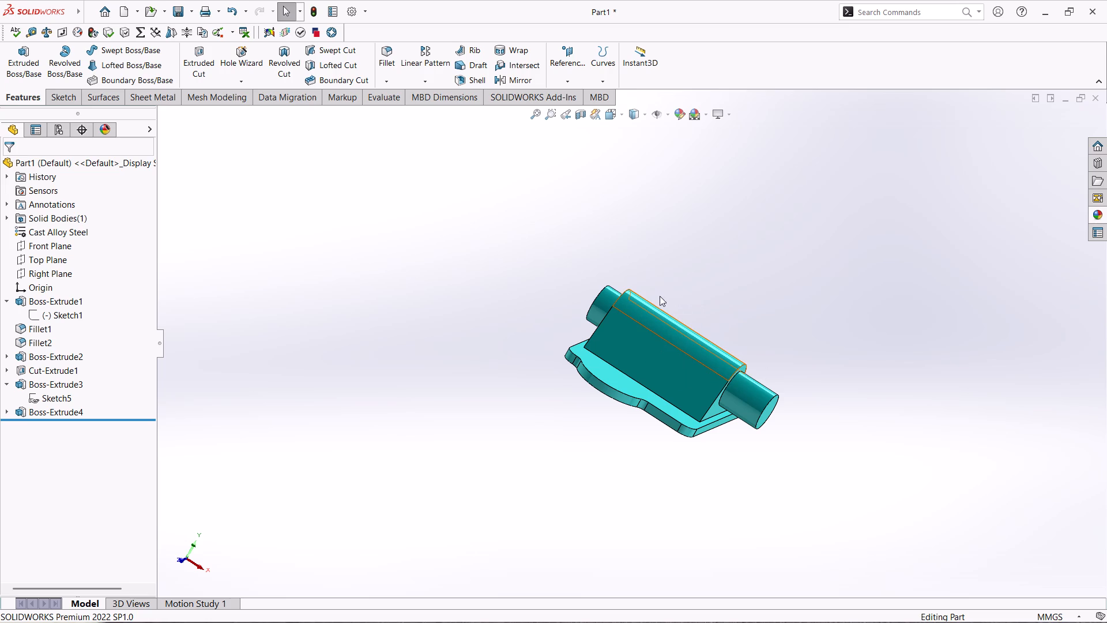
# Examine the plate's hollowed underside and the boss with its two end cylinders from below and above.
pyautogui.moveTo(744, 368); pyautogui.dragTo(760, 301, button='middle')
pyautogui.scroll(-3, 632, 351)
pyautogui.scroll(-3, 711, 396)
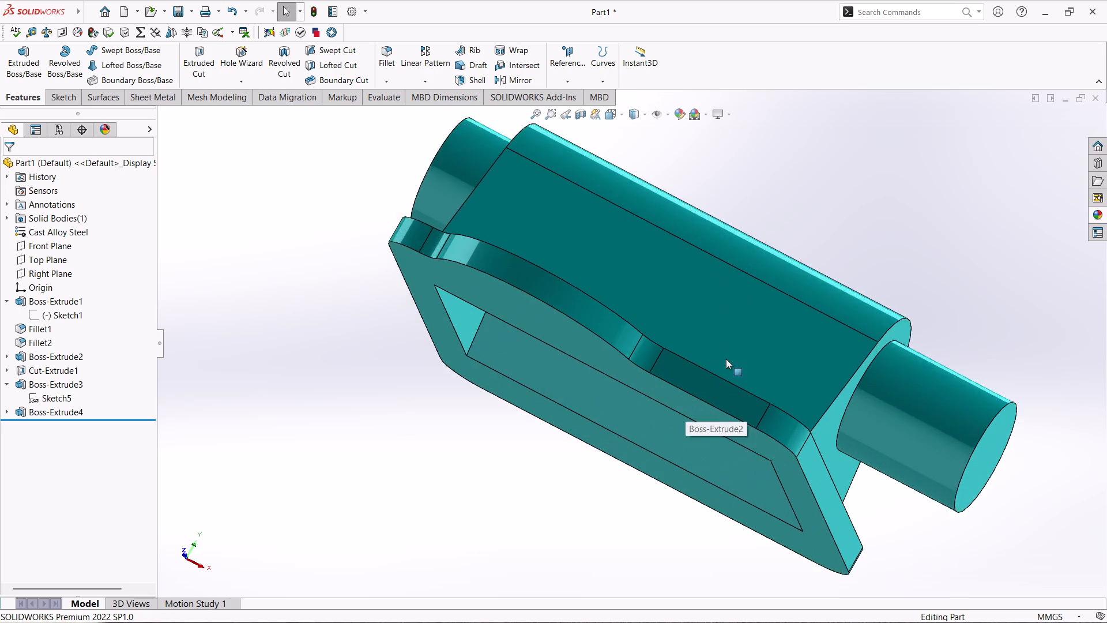
pyautogui.scroll(4, 724, 347)
pyautogui.moveTo(668, 345); pyautogui.dragTo(667, 416, button='middle')
pyautogui.scroll(1, 668, 345)
pyautogui.scroll(-2, 710, 384)
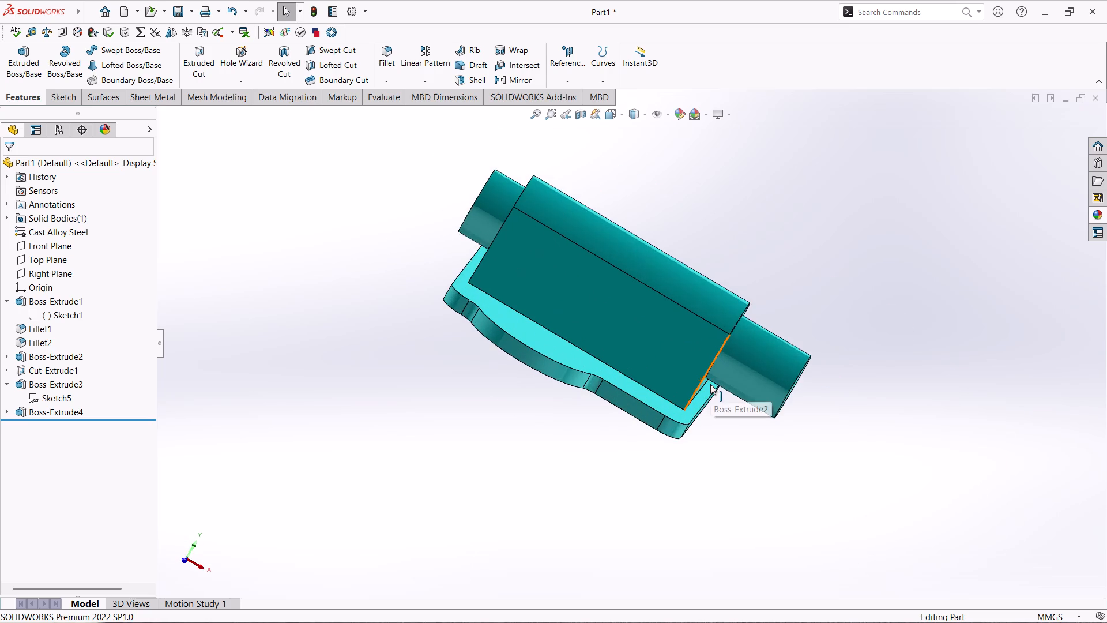
pyautogui.scroll(2, 711, 382)
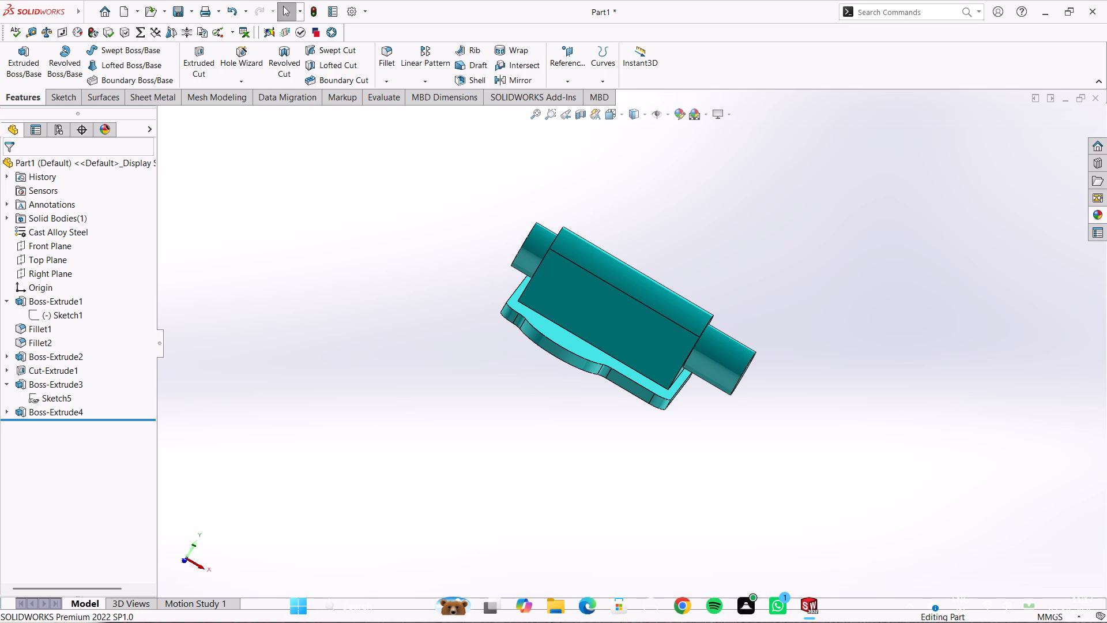
# Open the recent image "WhatsApp Image 2026-10-02 at 18.37.58" in Photos, close the file browser and bring the CABINET drawing back into view.
pyautogui.click(565, 606)
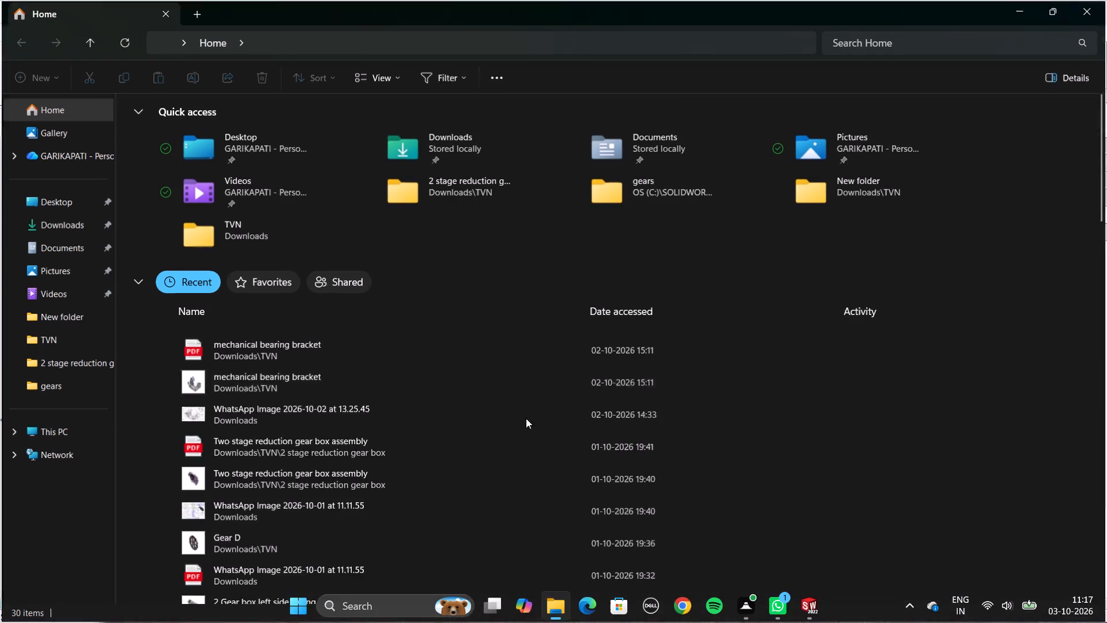
pyautogui.doubleClick(306, 342)
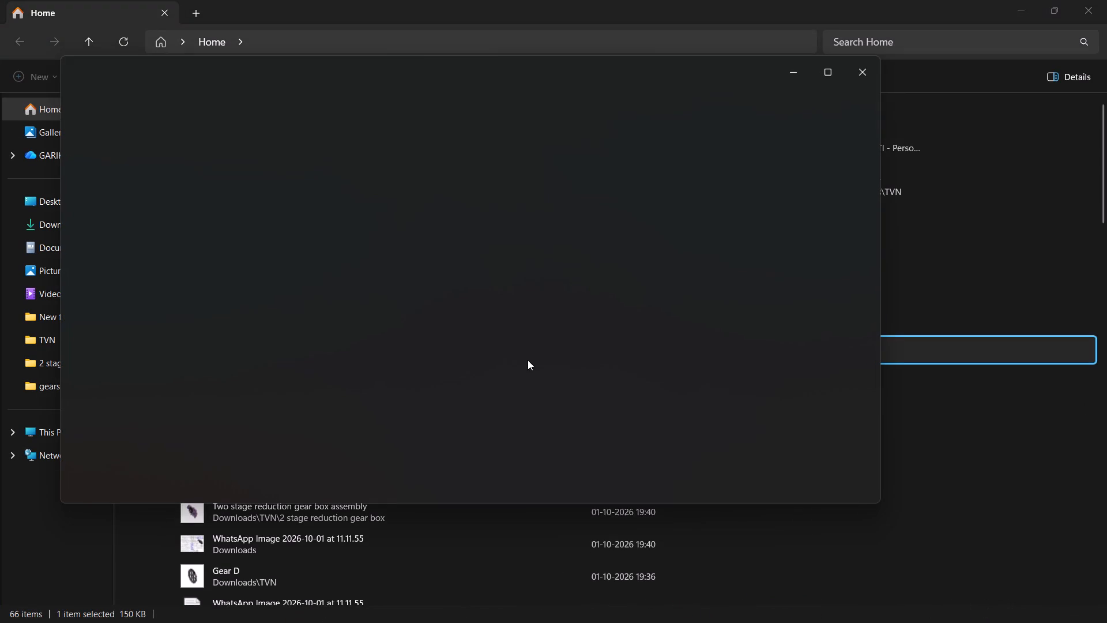
pyautogui.click(821, 65)
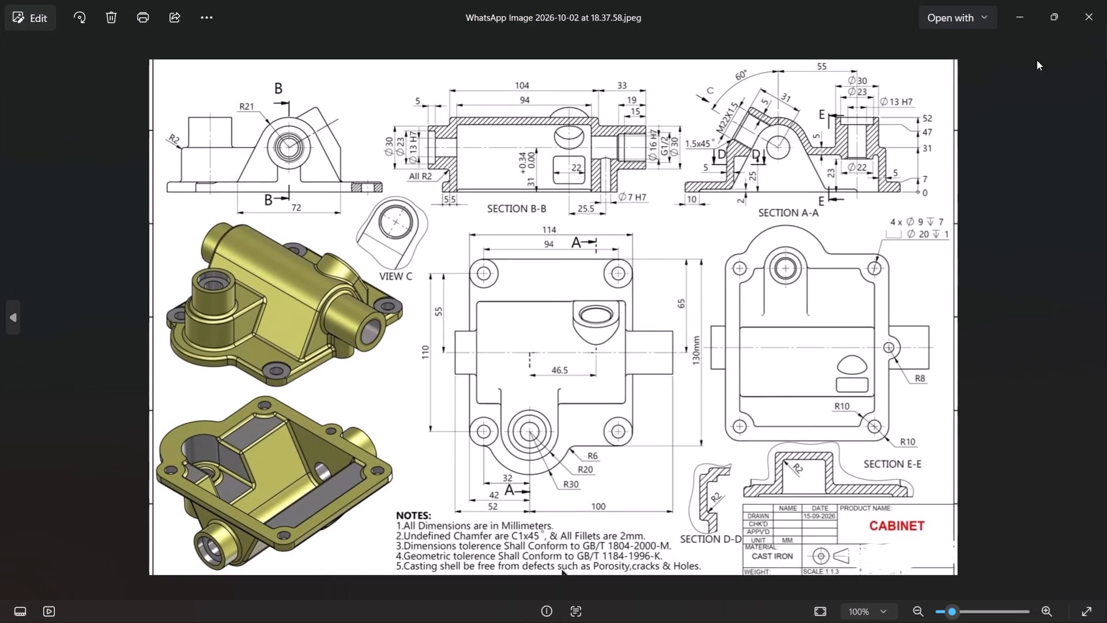
pyautogui.click(1012, 13)
pyautogui.click(1083, 0)
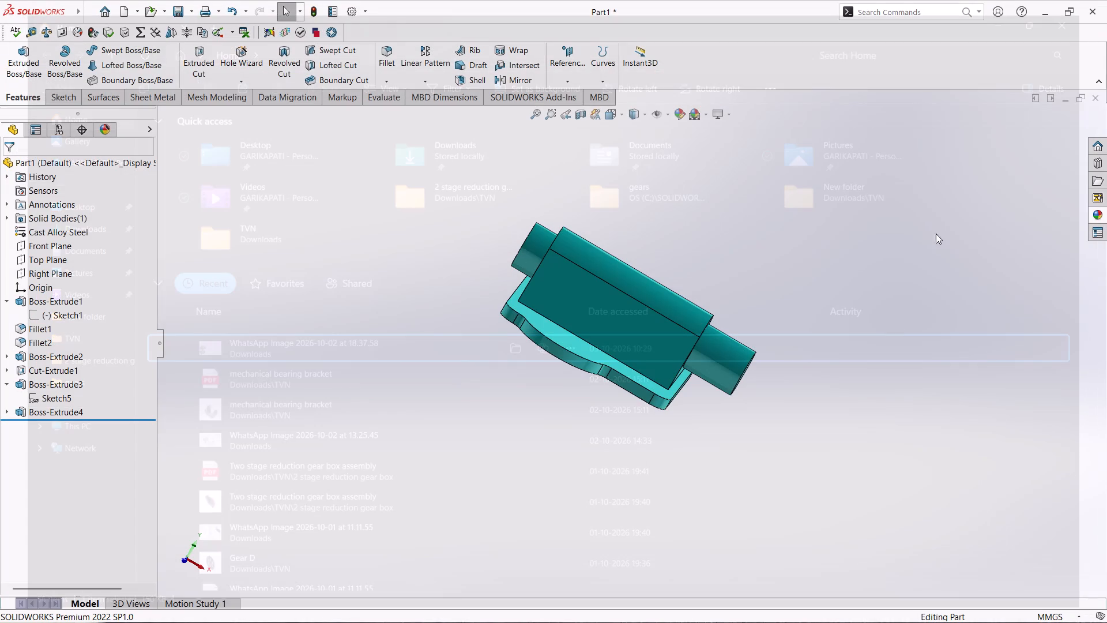
pyautogui.hotkey('alt', 'Tab')
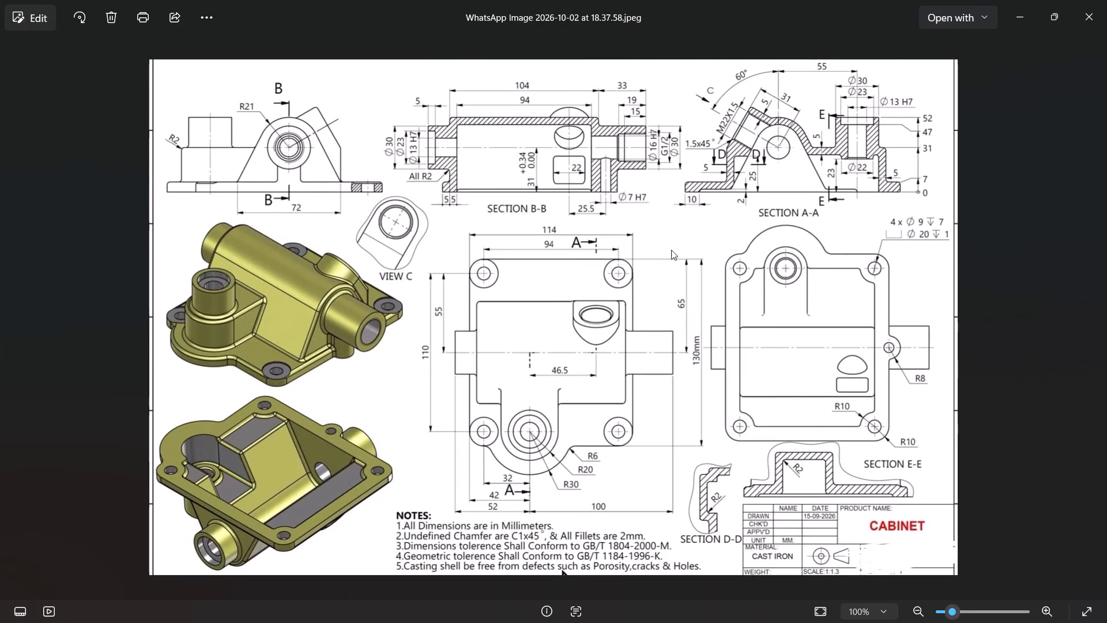
# Examine the CABINET drawing's section views, top view and underside view at closer zoom.
pyautogui.scroll(-1, 545, 320)
pyautogui.click(698, 228)
pyautogui.scroll(-5, 838, 183)
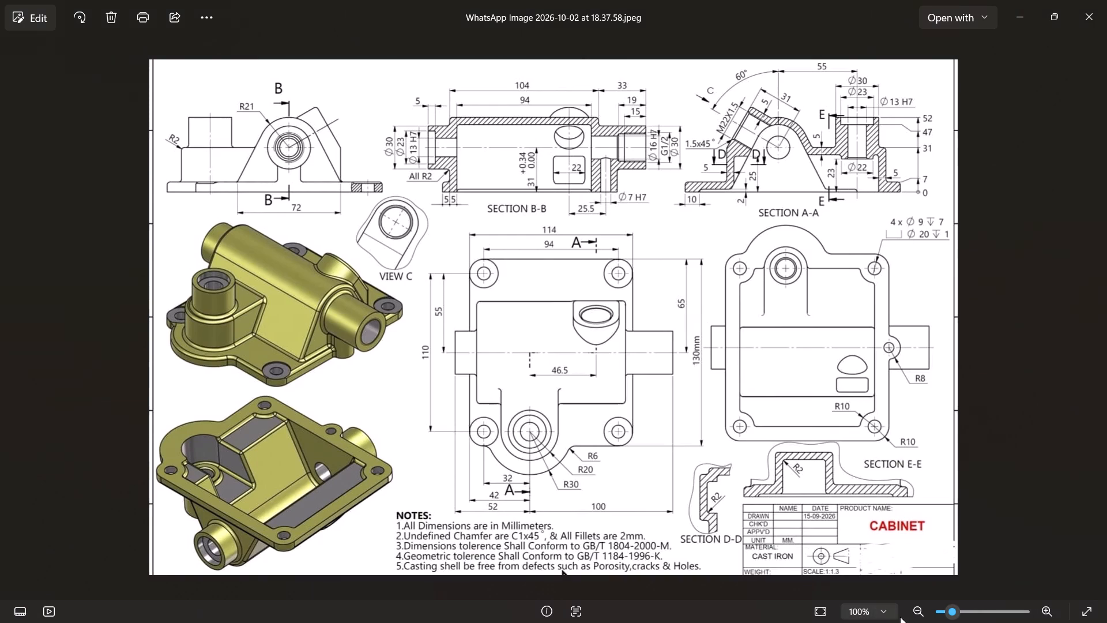
pyautogui.click(954, 616)
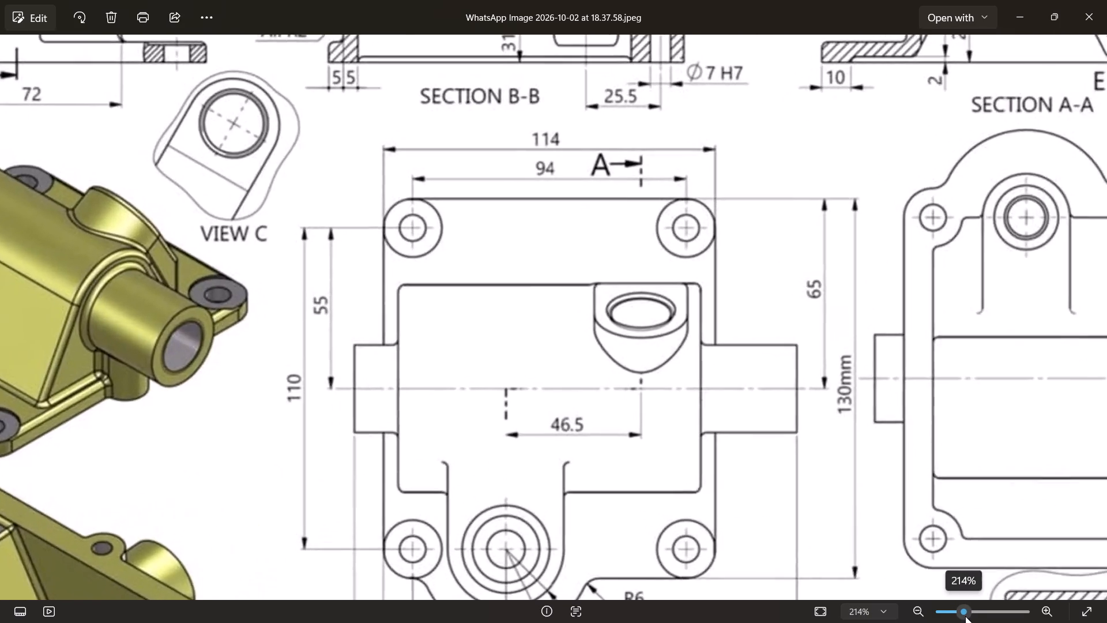
pyautogui.click(1055, 606)
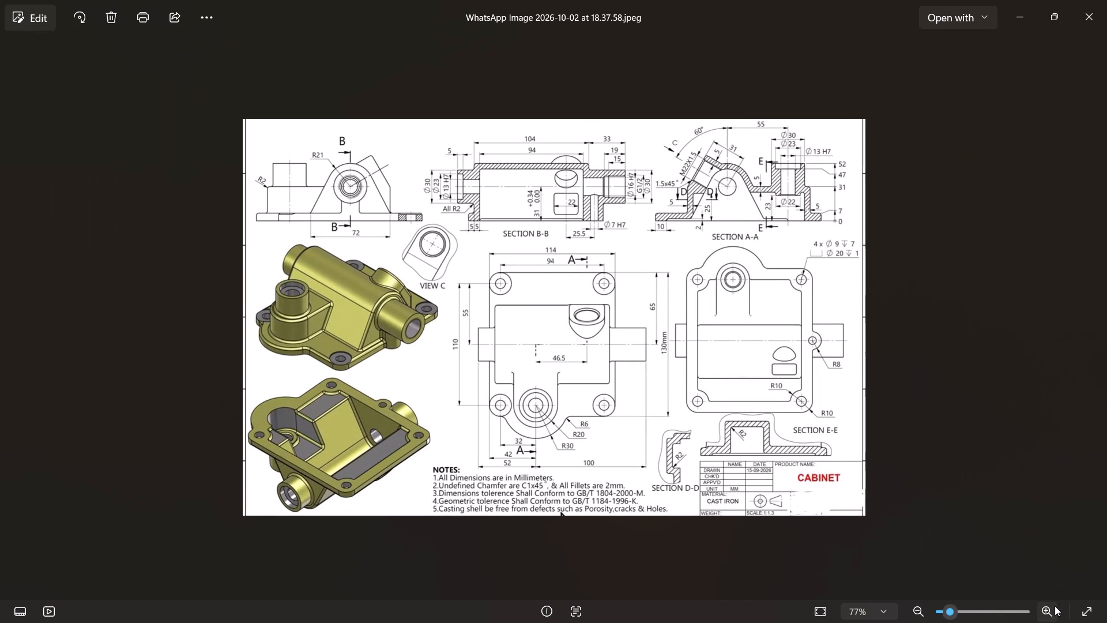
pyautogui.tripleClick(1042, 613)
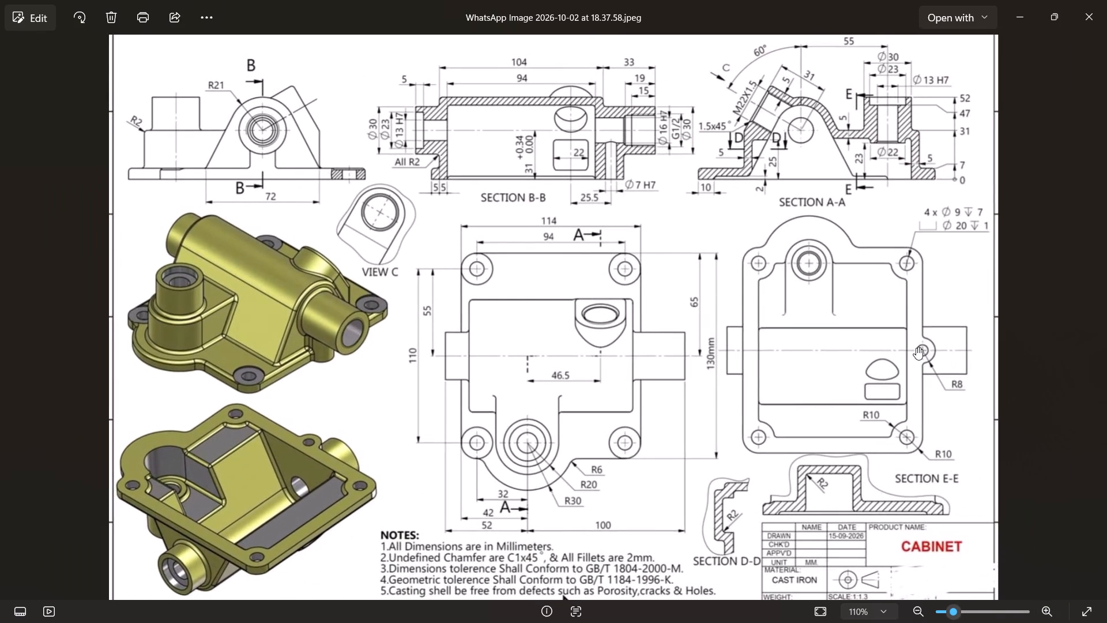
pyautogui.moveTo(916, 347); pyautogui.dragTo(855, 440)
pyautogui.doubleClick(1048, 614)
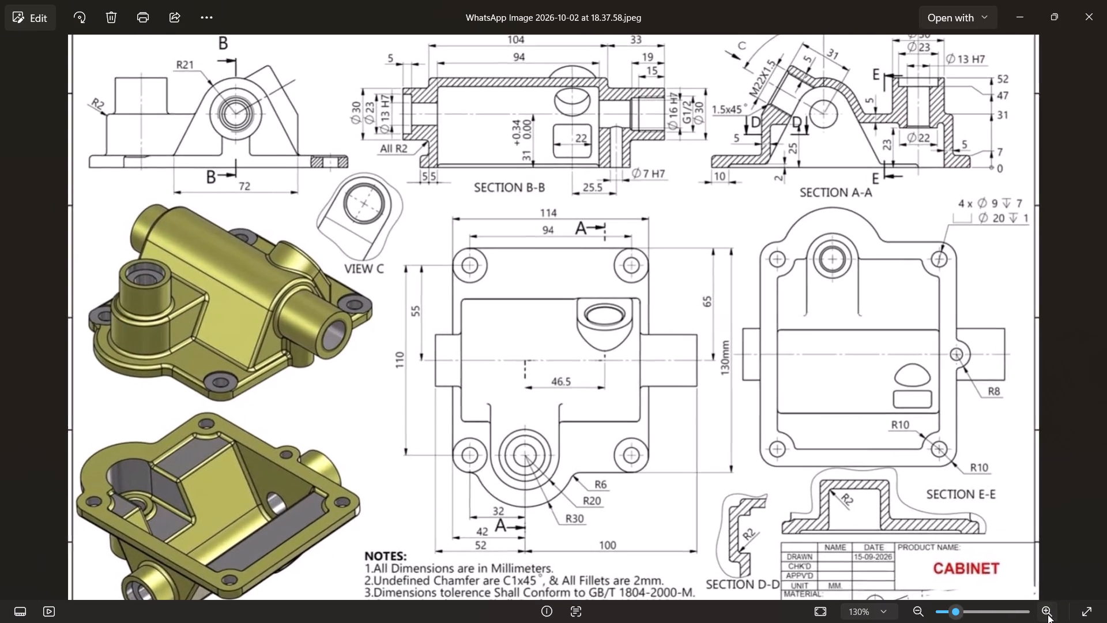
pyautogui.moveTo(1003, 422); pyautogui.dragTo(853, 558)
pyautogui.moveTo(898, 470); pyautogui.dragTo(906, 559)
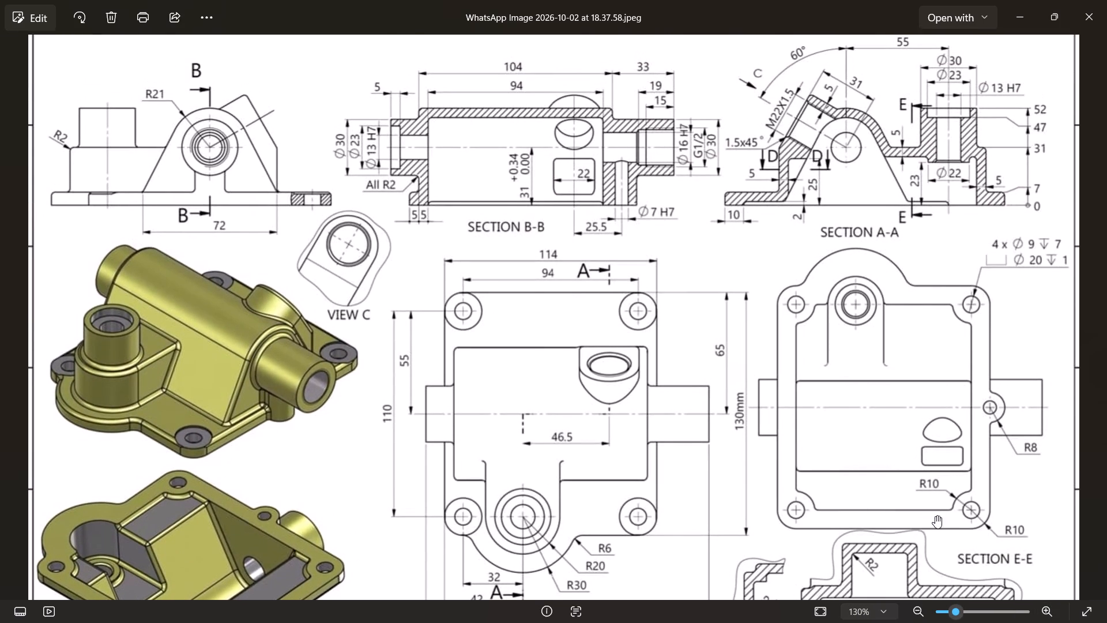
pyautogui.doubleClick(1046, 608)
pyautogui.moveTo(1021, 433); pyautogui.dragTo(807, 500)
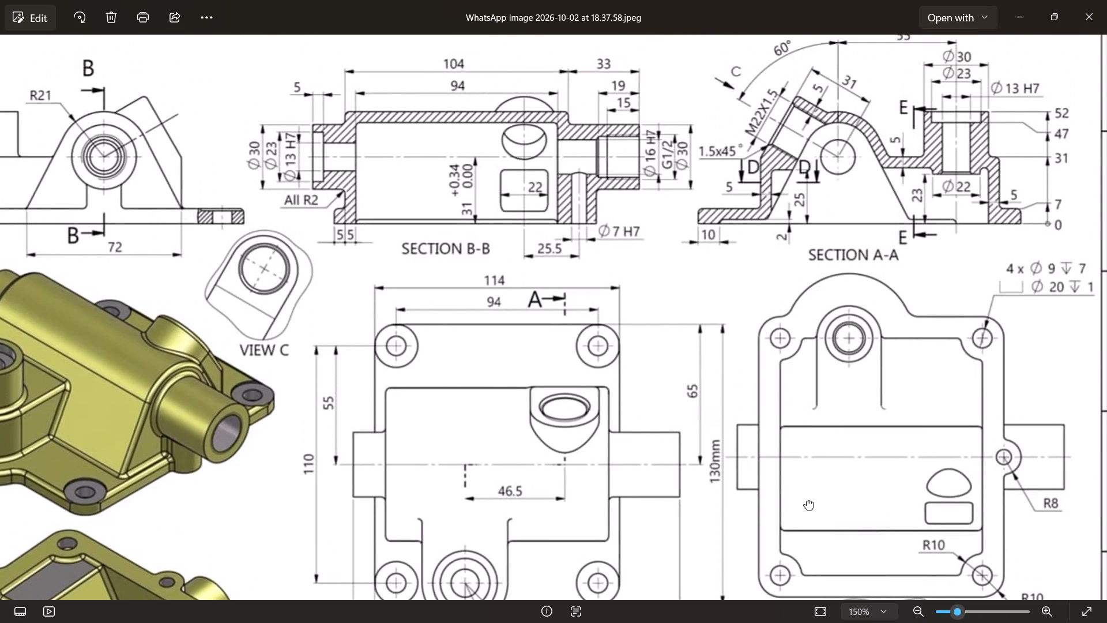
pyautogui.moveTo(807, 500); pyautogui.dragTo(805, 502)
pyautogui.moveTo(934, 406); pyautogui.dragTo(969, 503)
pyautogui.moveTo(939, 490); pyautogui.dragTo(826, 481)
pyautogui.moveTo(864, 390); pyautogui.dragTo(849, 459)
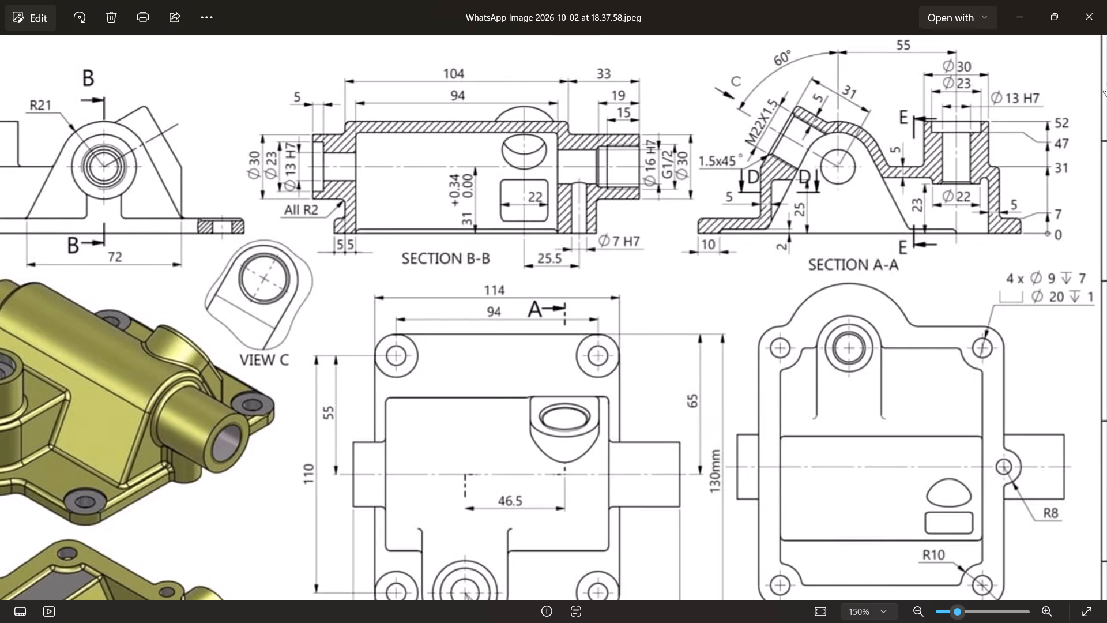
# Examine the dimensions of the vertical boss and the inner walls in Section A-A, and return to the SOLIDWORKS part.
pyautogui.scroll(13, 952, 216)
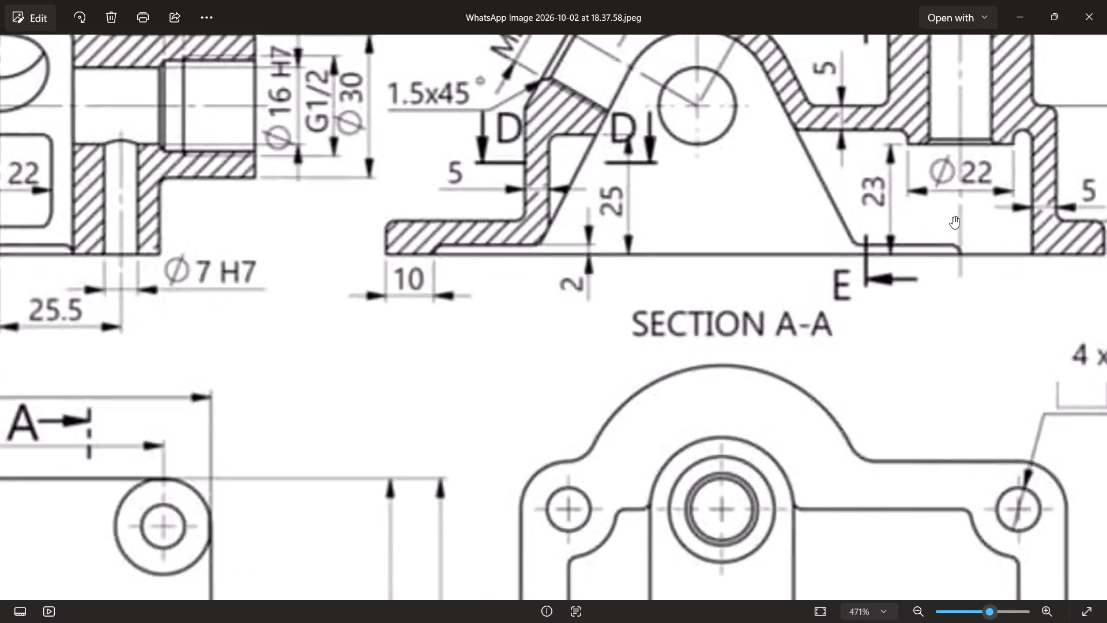
pyautogui.scroll(9, 952, 216)
pyautogui.scroll(-9, 952, 217)
pyautogui.scroll(3, 934, 335)
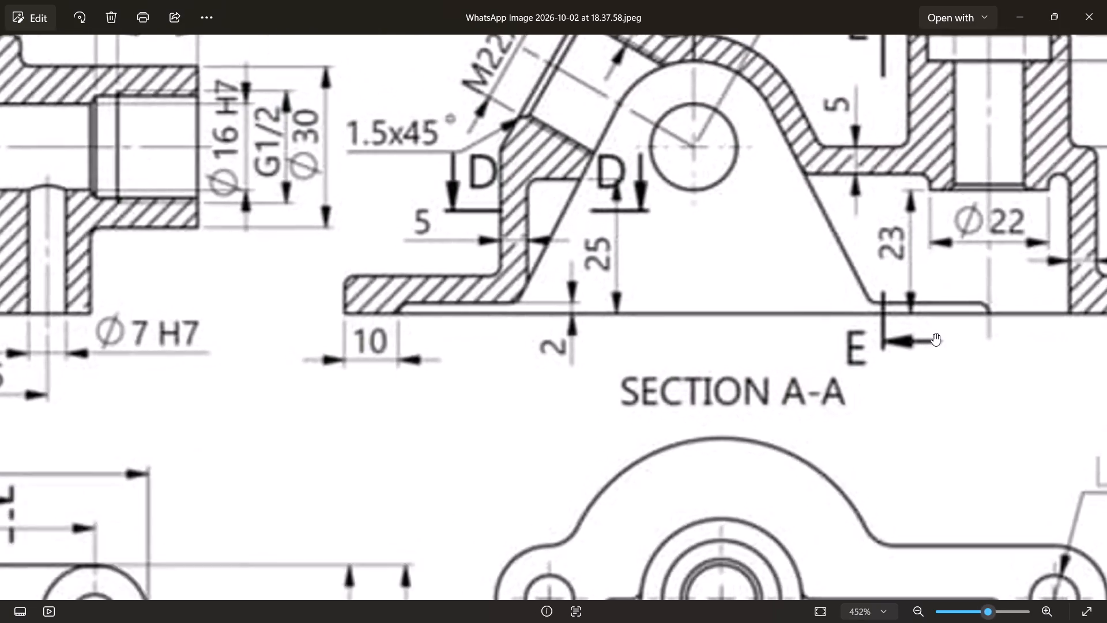
pyautogui.scroll(-4, 953, 279)
pyautogui.moveTo(950, 248); pyautogui.dragTo(697, 451, button='middle')
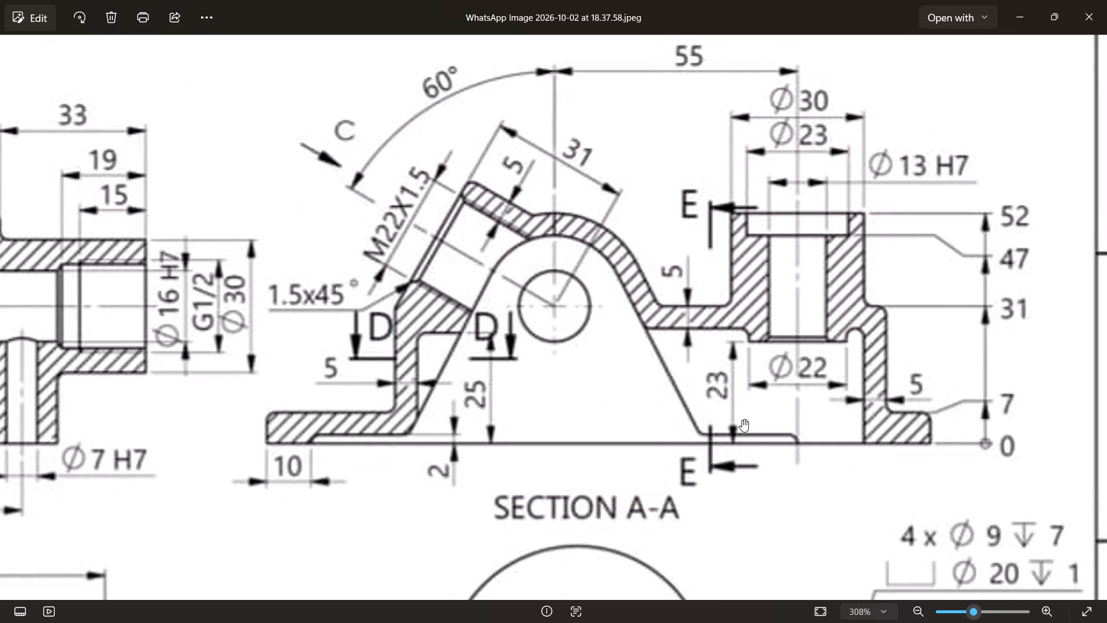
pyautogui.moveTo(927, 328); pyautogui.dragTo(853, 448)
pyautogui.moveTo(705, 328); pyautogui.dragTo(732, 480)
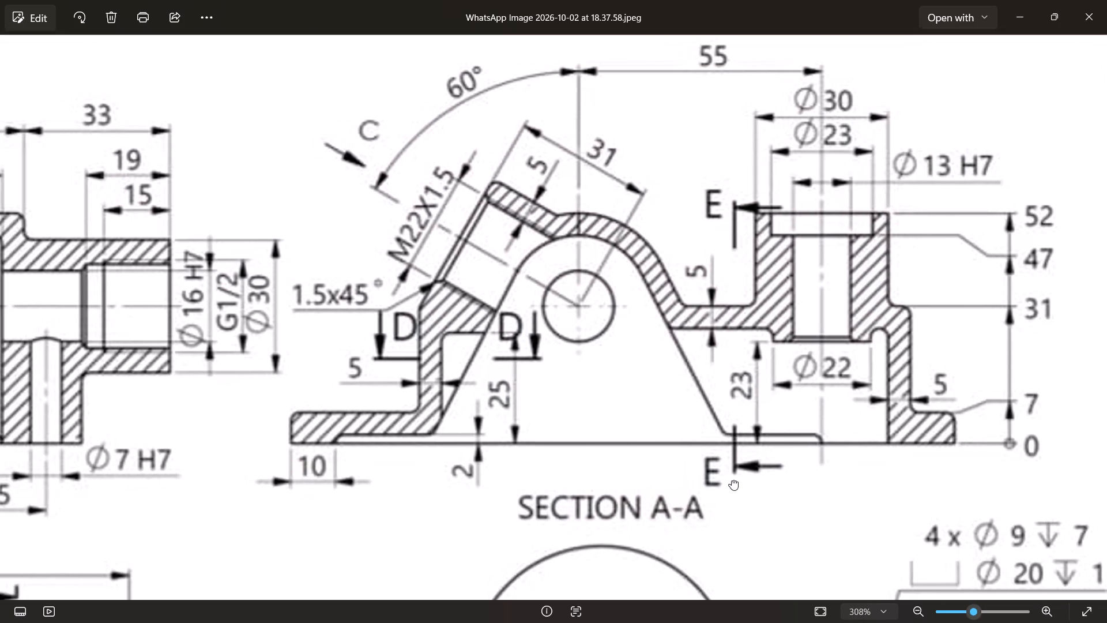
pyautogui.moveTo(732, 480); pyautogui.dragTo(731, 479)
pyautogui.moveTo(736, 452); pyautogui.dragTo(685, 515, button='right')
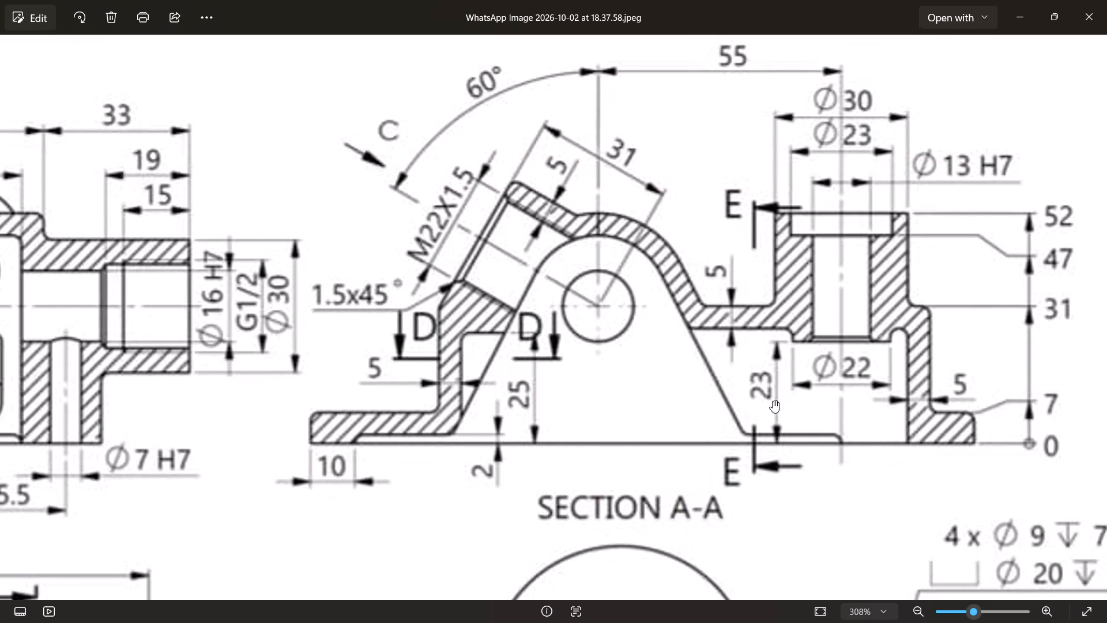
pyautogui.scroll(10, 803, 382)
pyautogui.scroll(-4, 802, 389)
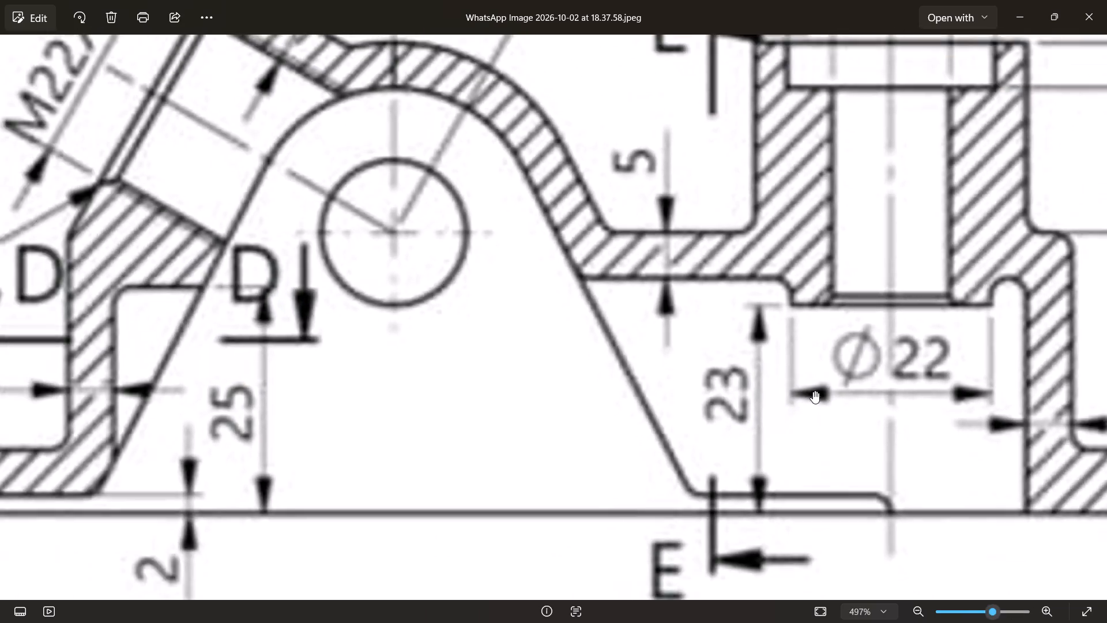
pyautogui.scroll(-20, 813, 391)
pyautogui.scroll(-5, 813, 391)
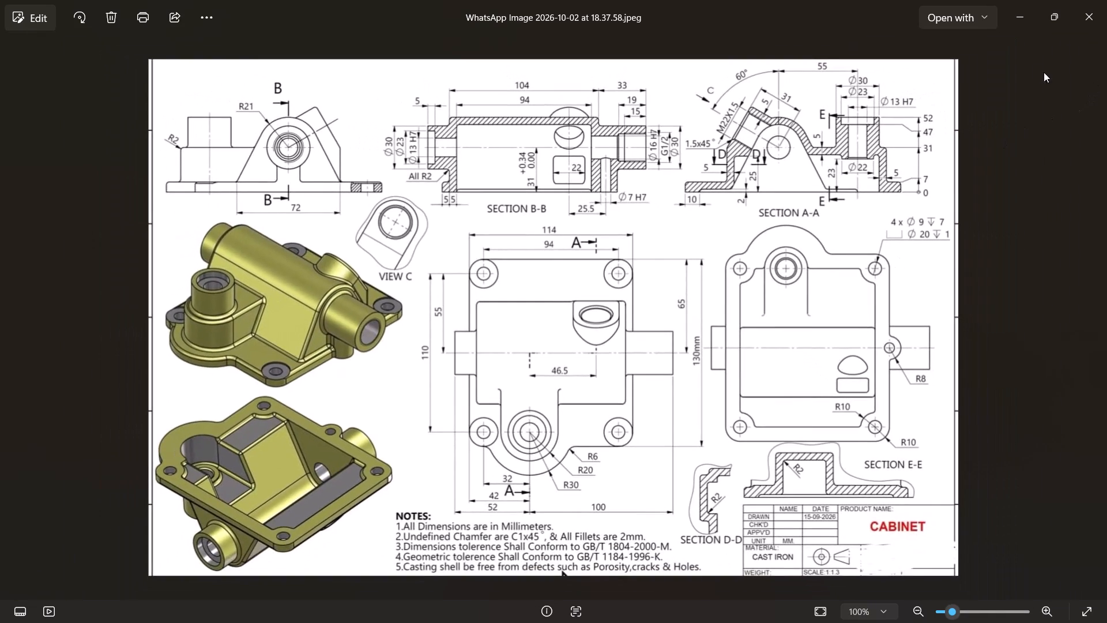
pyautogui.click(1019, 14)
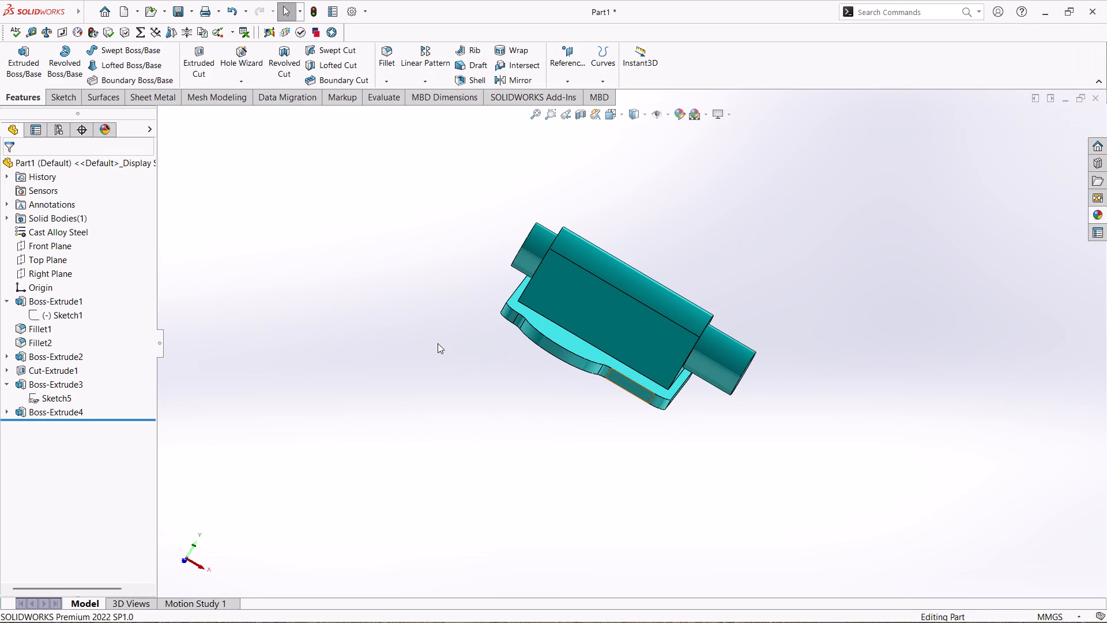
# Create a reference plane offset 31 mm from the plate's underside, flipped towards the boss side.
pyautogui.click(576, 82)
pyautogui.click(579, 99)
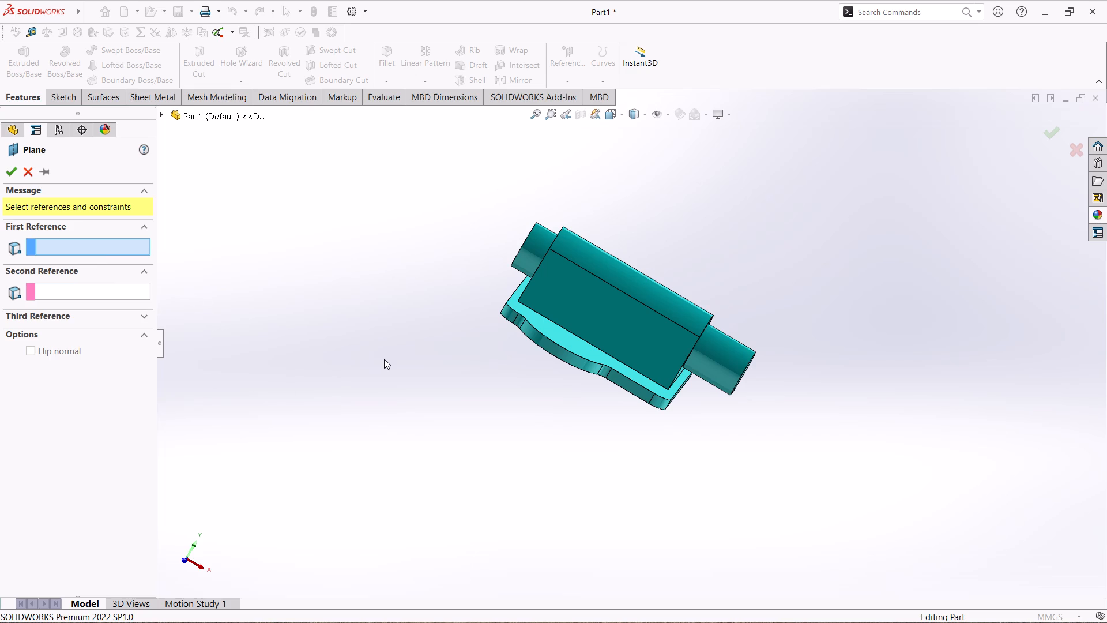
pyautogui.scroll(-3, 529, 334)
pyautogui.scroll(4, 615, 354)
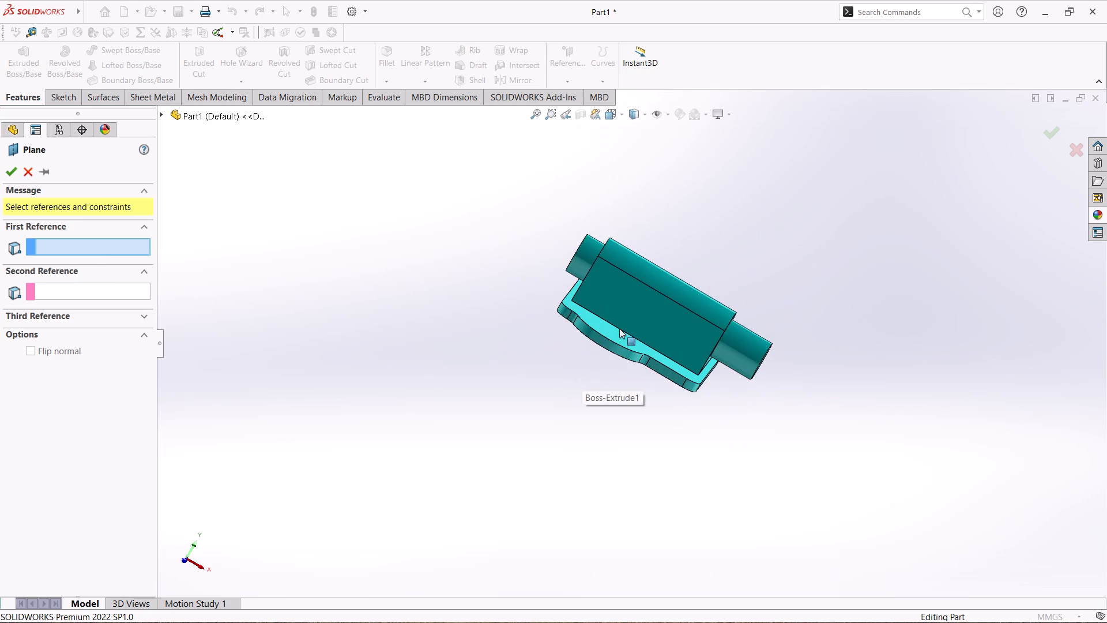
pyautogui.scroll(1, 882, 241)
pyautogui.moveTo(883, 242); pyautogui.dragTo(768, 365, button='middle')
pyautogui.moveTo(821, 331); pyautogui.dragTo(854, 273, button='middle')
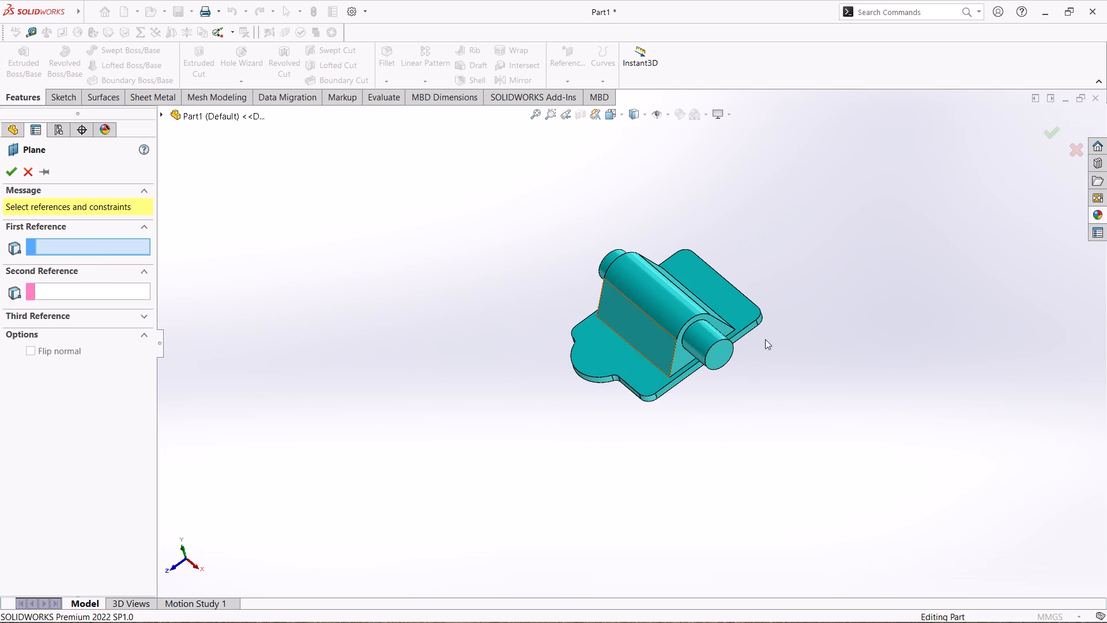
pyautogui.moveTo(938, 299); pyautogui.dragTo(957, 273, button='middle')
pyautogui.moveTo(666, 408); pyautogui.dragTo(786, 162, button='middle')
pyautogui.click(654, 280)
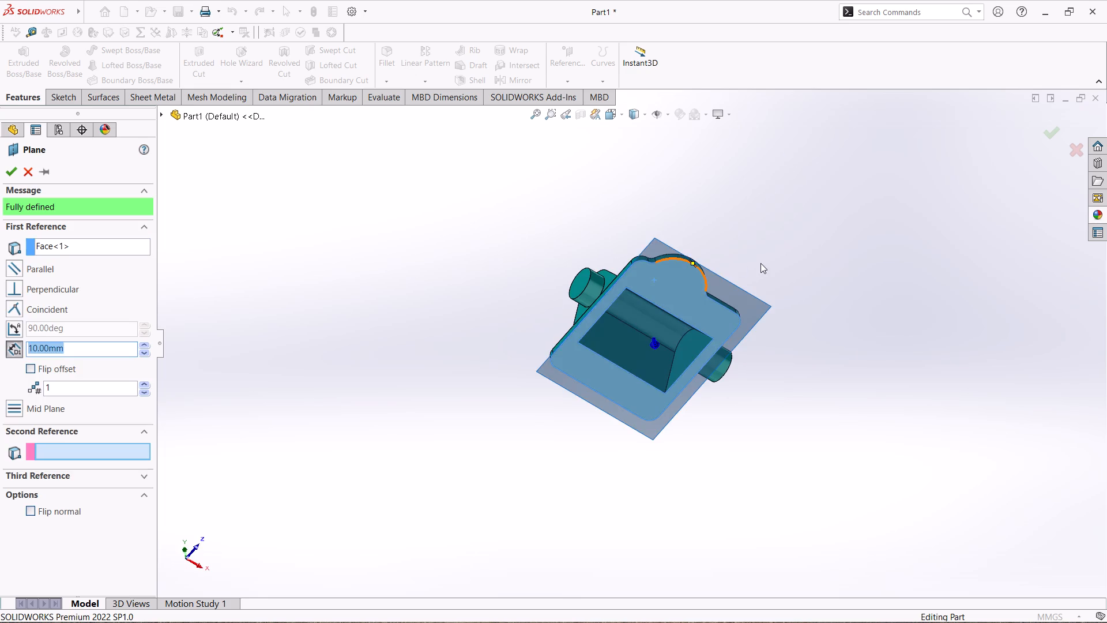
pyautogui.moveTo(763, 264); pyautogui.dragTo(661, 460, button='middle')
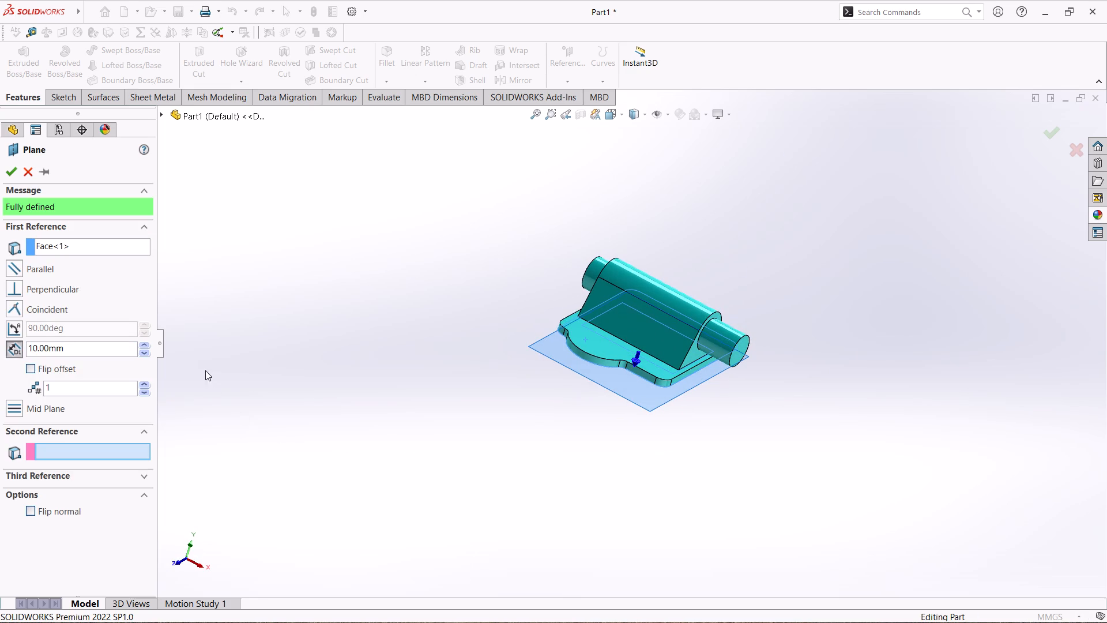
pyautogui.tripleClick(80, 348)
pyautogui.click(83, 350)
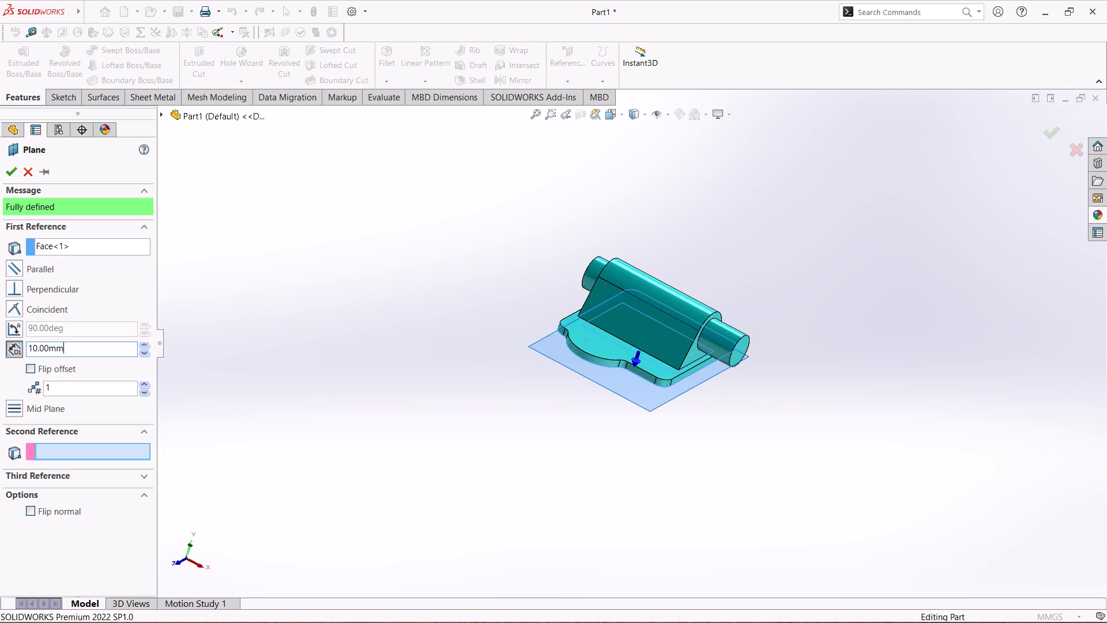
pyautogui.click(83, 350)
pyautogui.write('31')
pyautogui.press('Return')
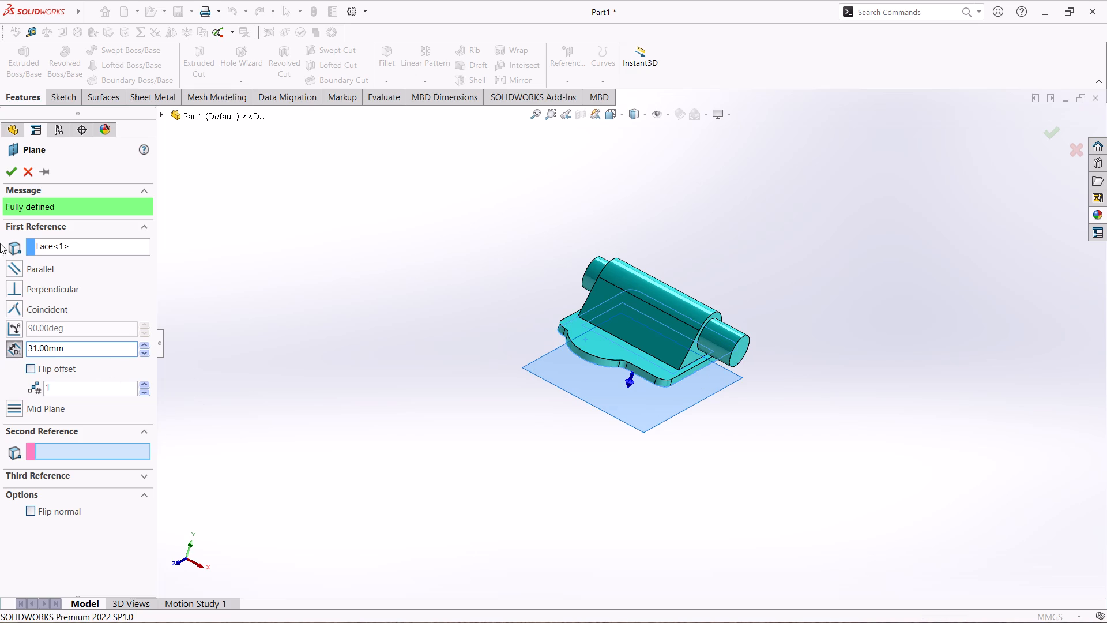
pyautogui.click(31, 367)
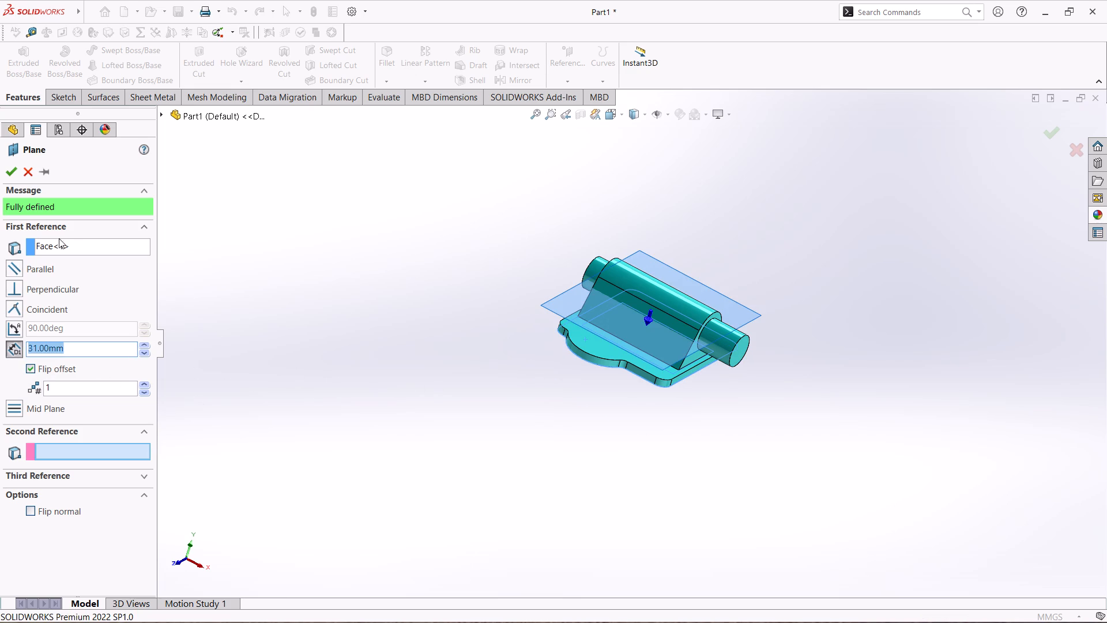
pyautogui.click(12, 178)
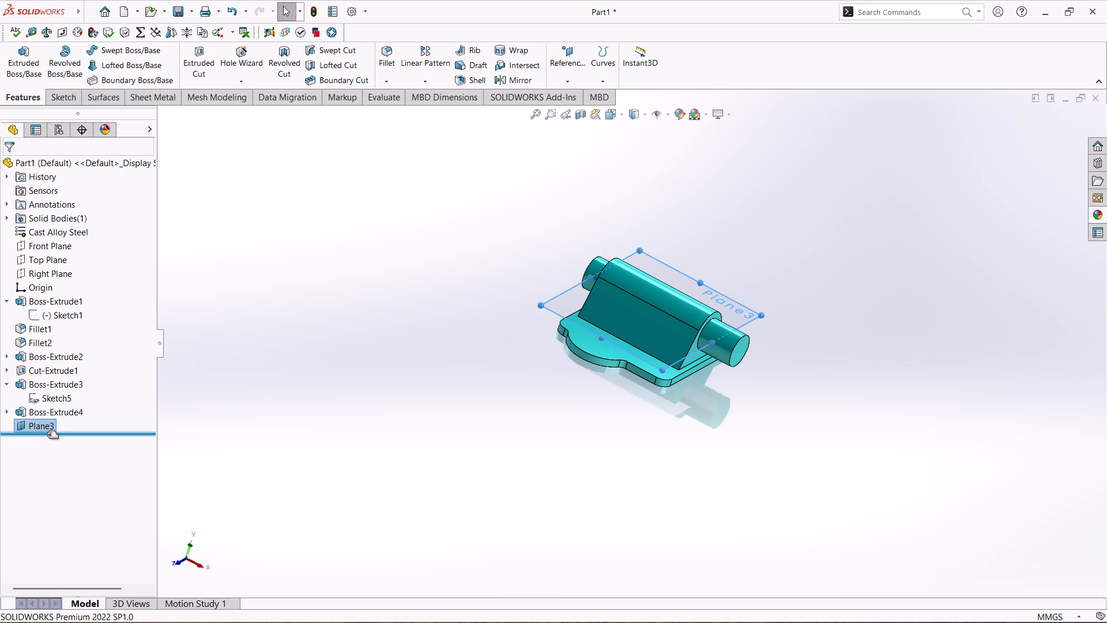
# On the new offset plane, sketch a straight slot from the lobe's arc centre towards the boss, about 28 mm between centres and 22 mm wide.
pyautogui.rightClick(45, 430)
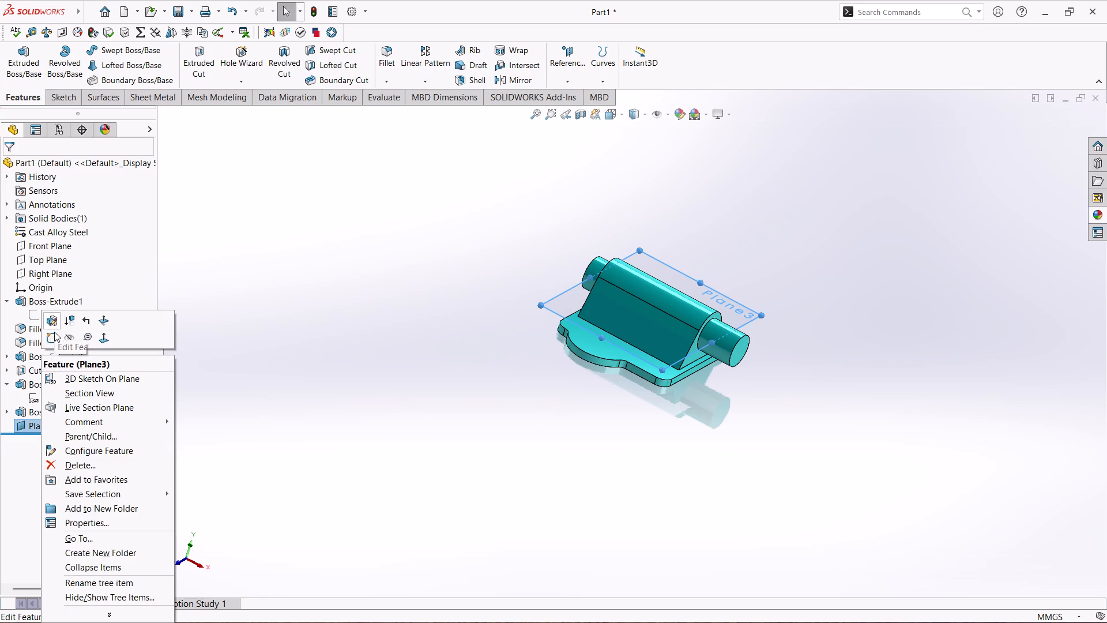
pyautogui.click(54, 332)
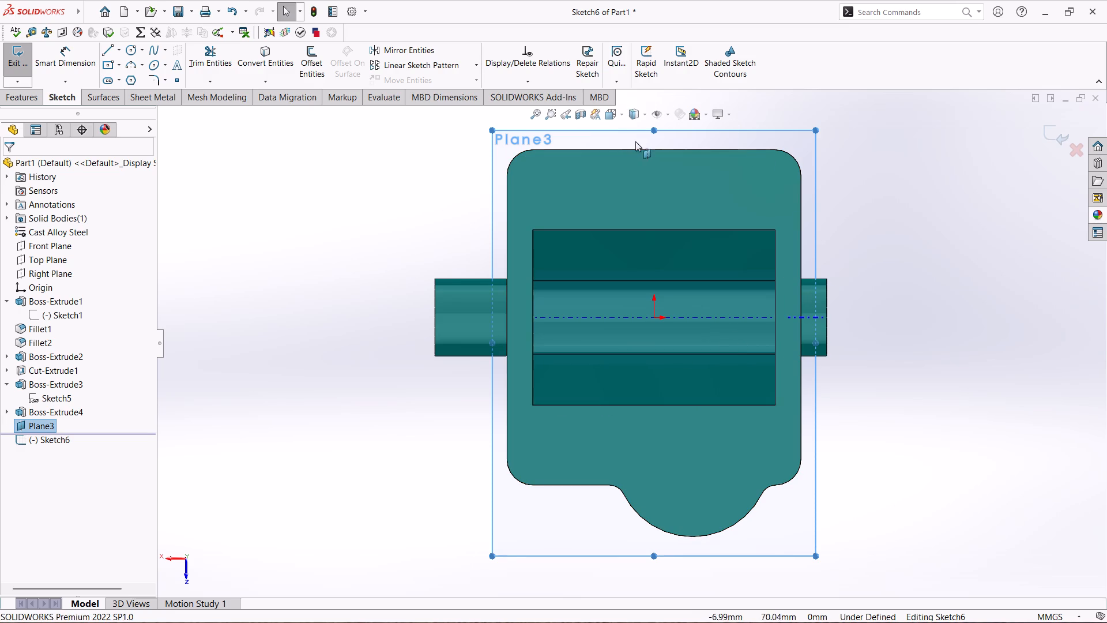
pyautogui.rightClick(55, 431)
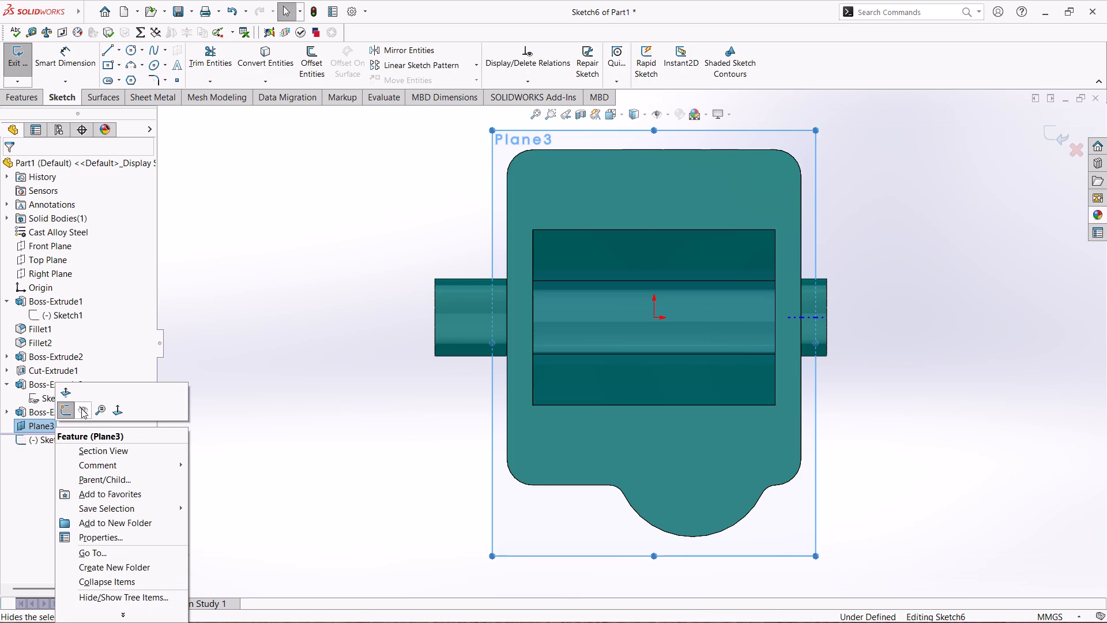
pyautogui.click(122, 414)
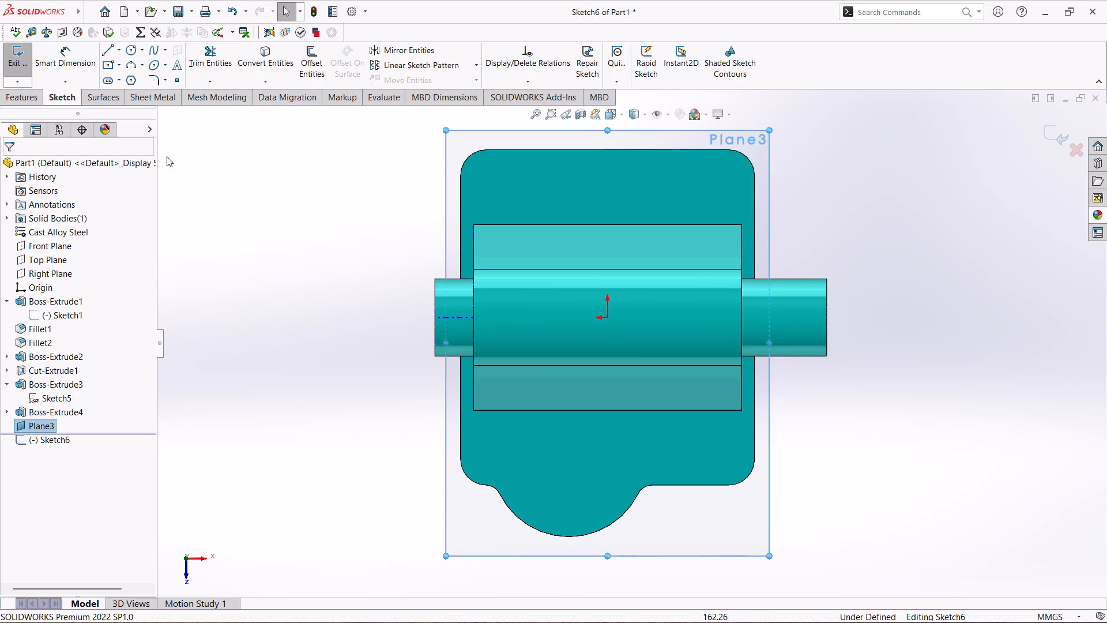
pyautogui.click(122, 81)
pyautogui.click(134, 96)
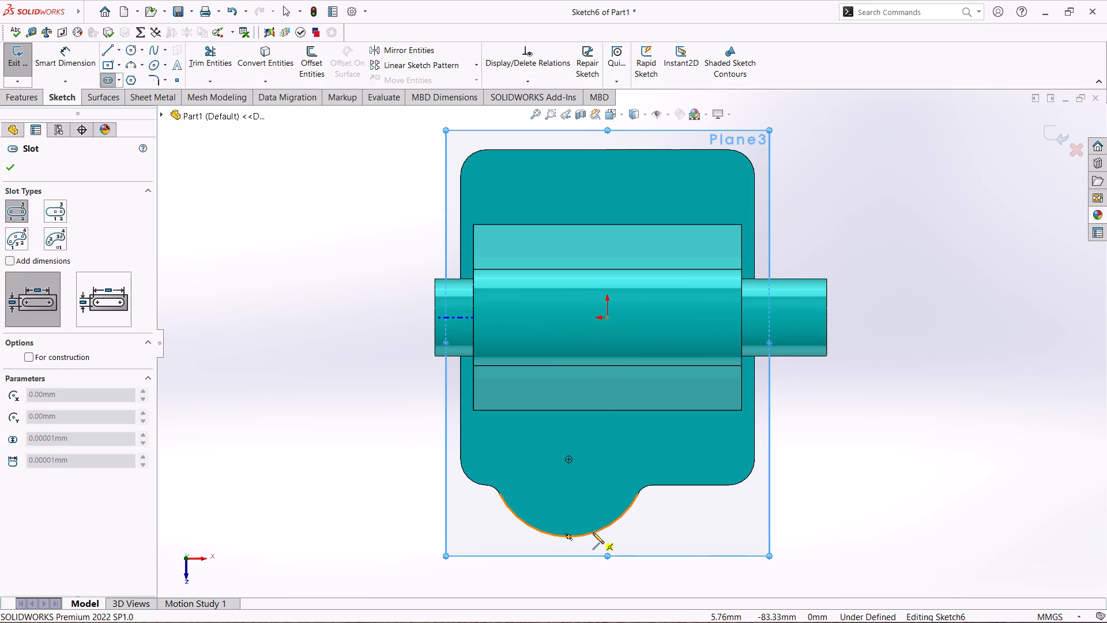
pyautogui.click(570, 460)
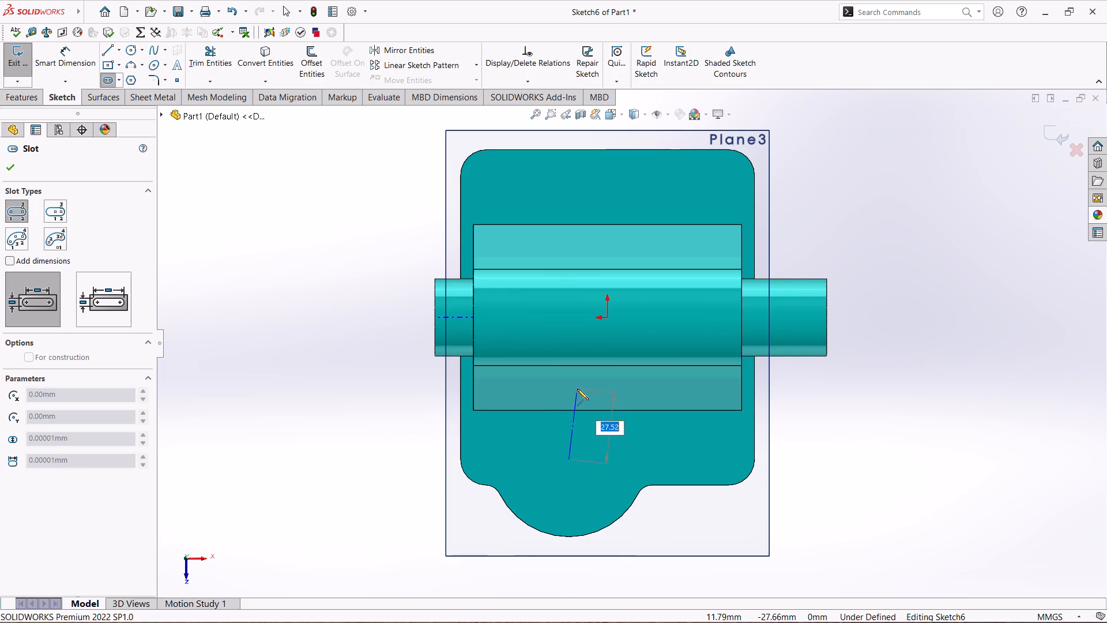
pyautogui.click(570, 386)
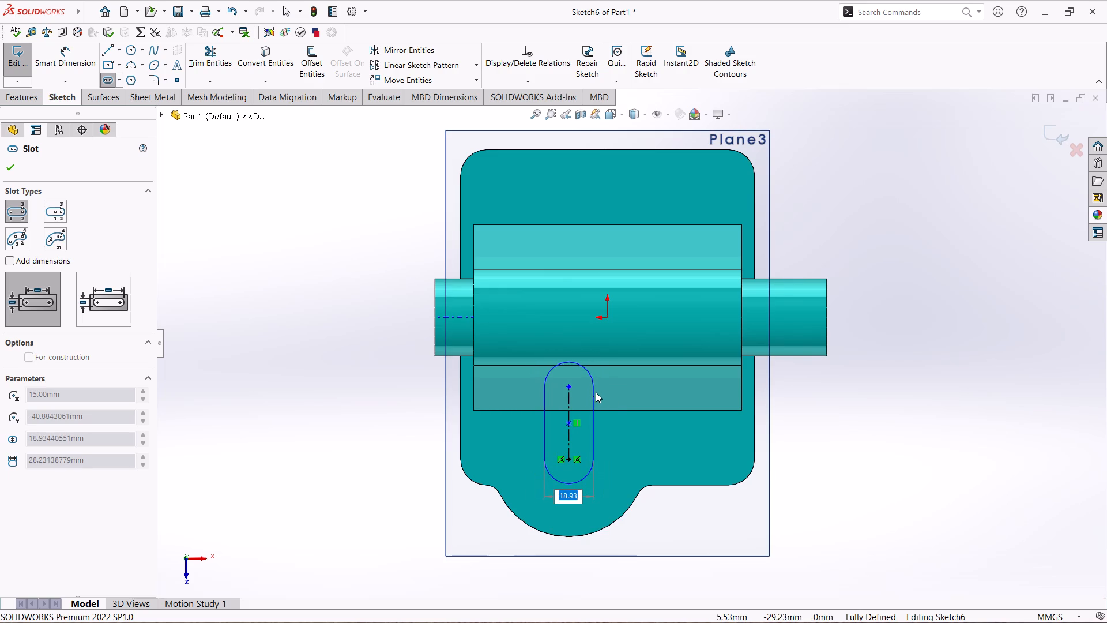
pyautogui.click(597, 392)
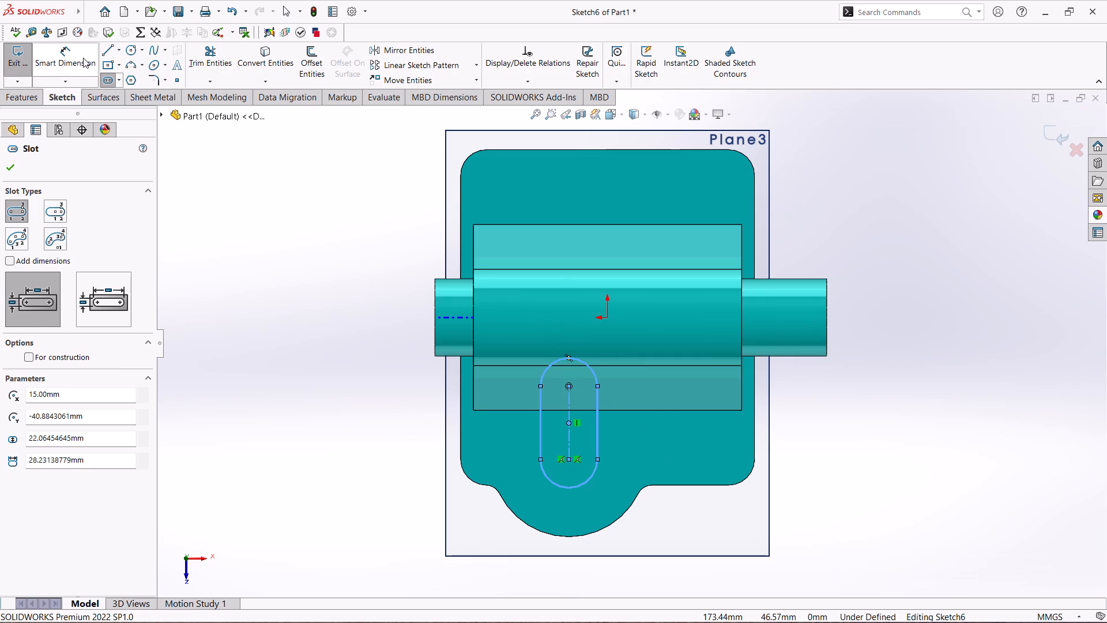
# Dimension the slot's end arc at the plate lobe with a 20 mm radius.
pyautogui.click(84, 59)
pyautogui.click(590, 478)
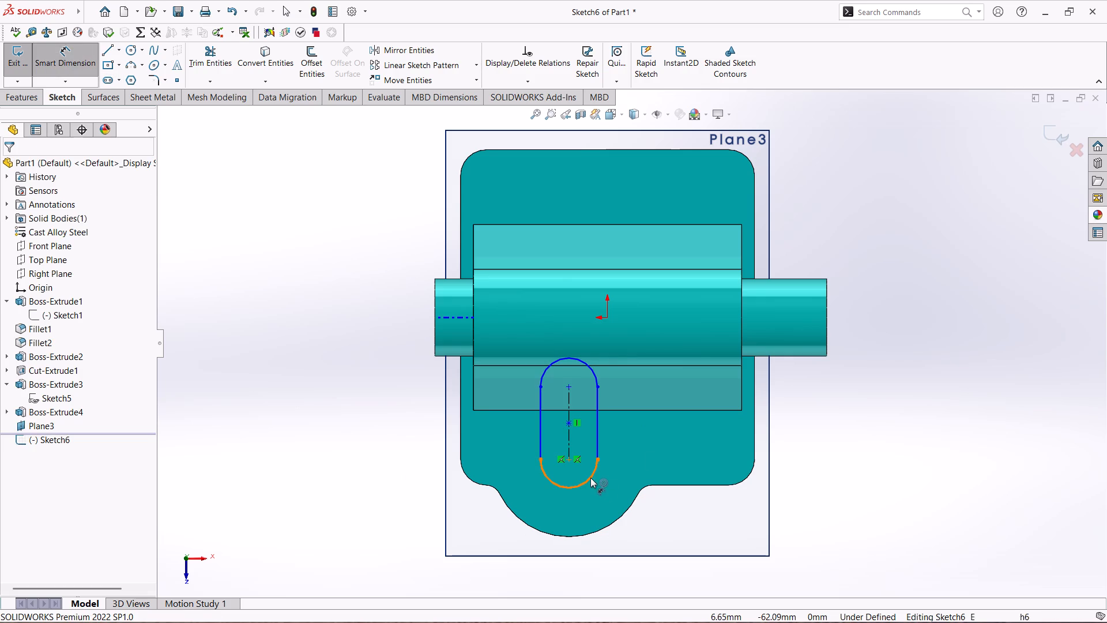
pyautogui.click(701, 532)
pyautogui.write('20')
pyautogui.press('Return')
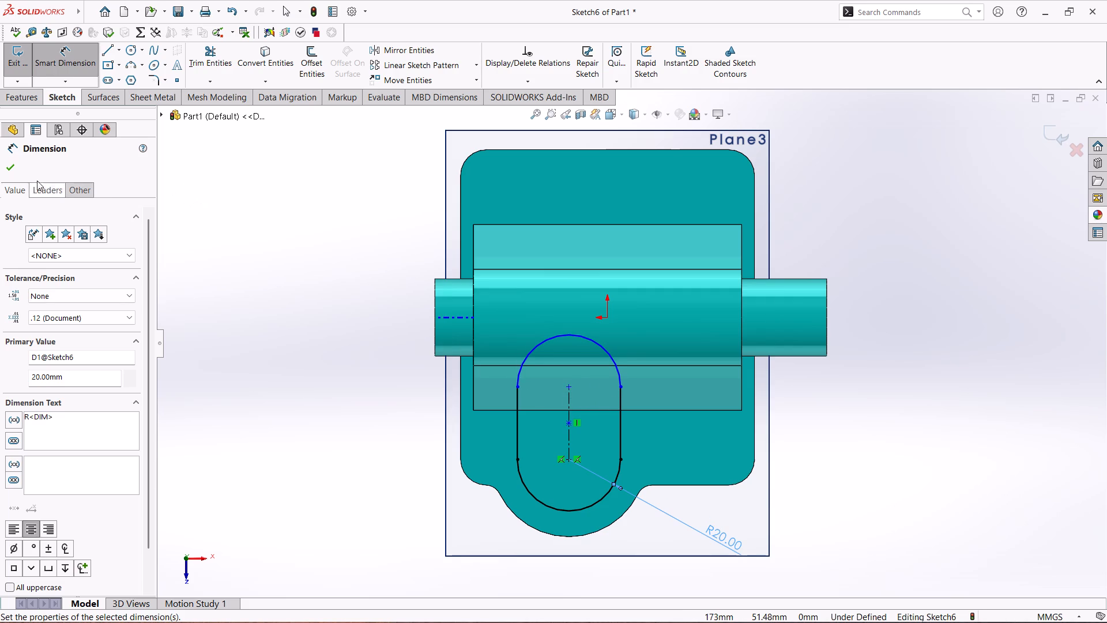
pyautogui.click(4, 170)
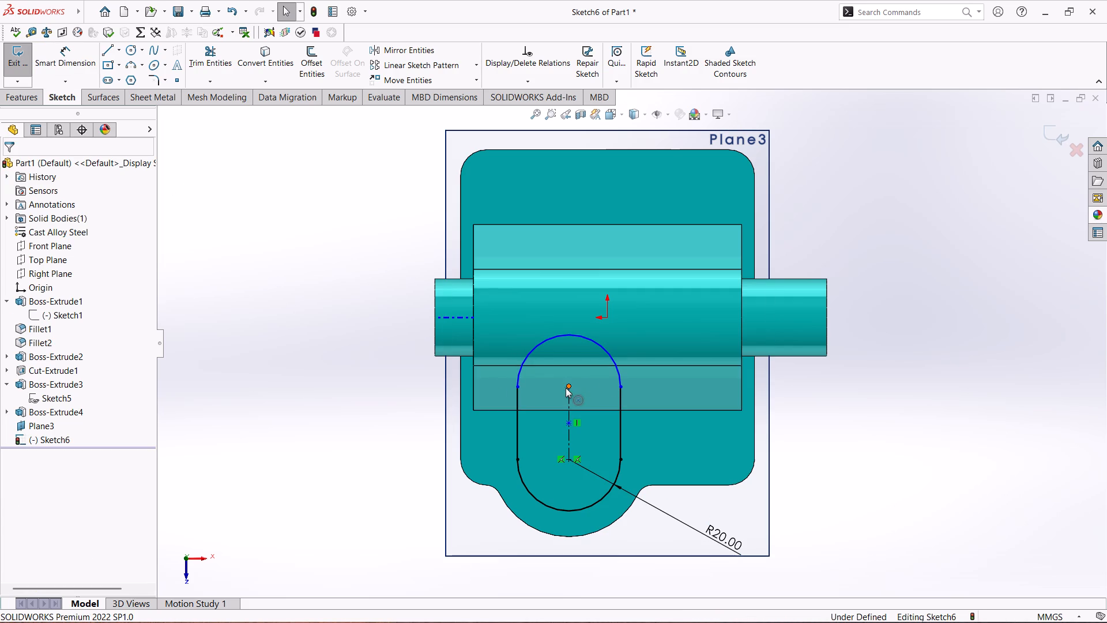
# Make the slot's inner arc centre coincident with the boss edge where the sloped side meets the rounded top.
pyautogui.keyDown('ctrl'); pyautogui.click(568, 385); pyautogui.keyUp('ctrl')
pyautogui.keyDown('ctrl'); pyautogui.click(576, 367); pyautogui.keyUp('ctrl')
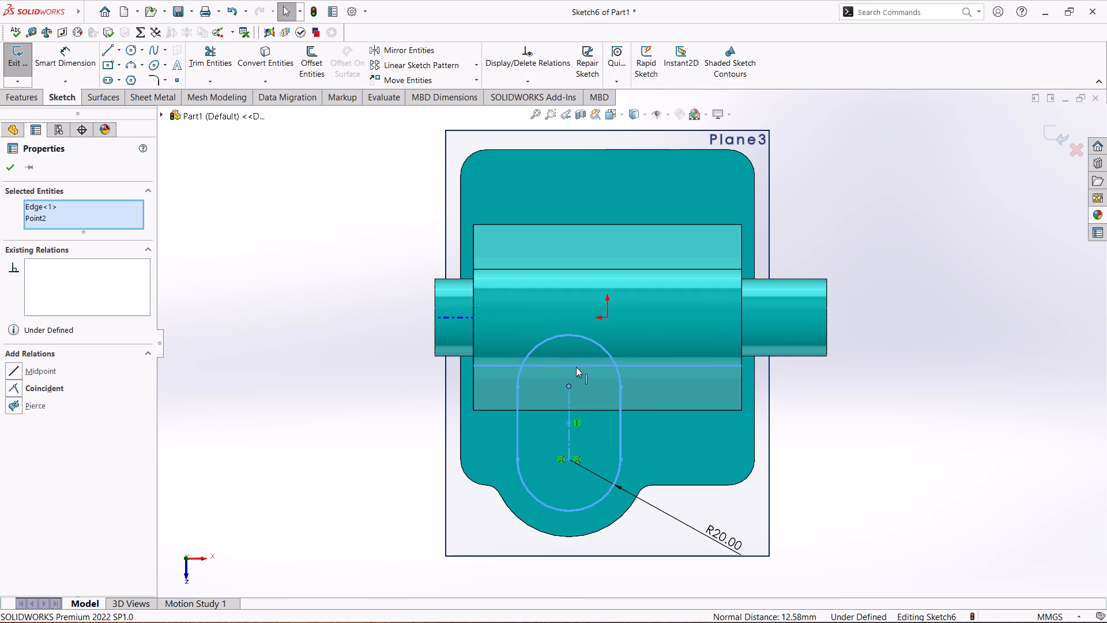
pyautogui.click(15, 388)
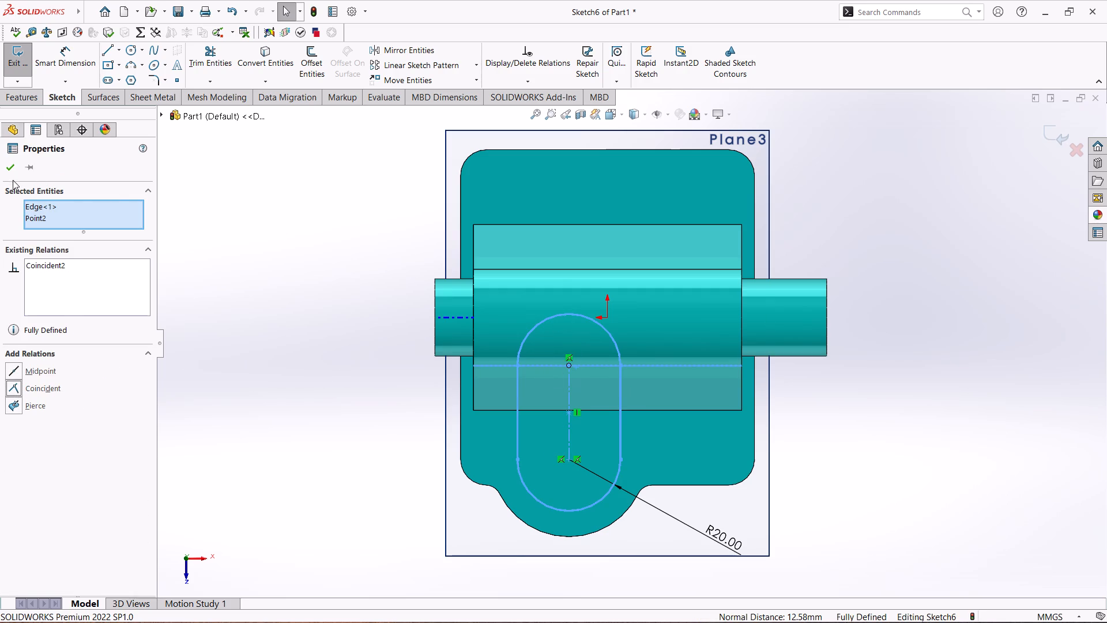
pyautogui.click(11, 167)
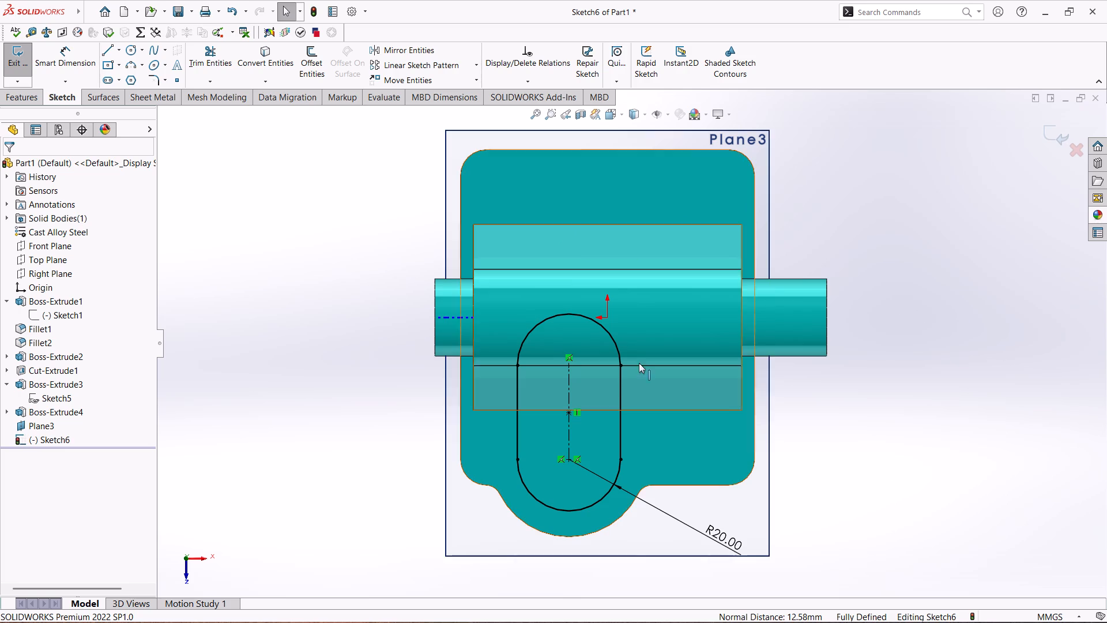
# Extrude the slot sketch as a merged boss down to the plate using the Up To Next end condition.
pyautogui.click(21, 100)
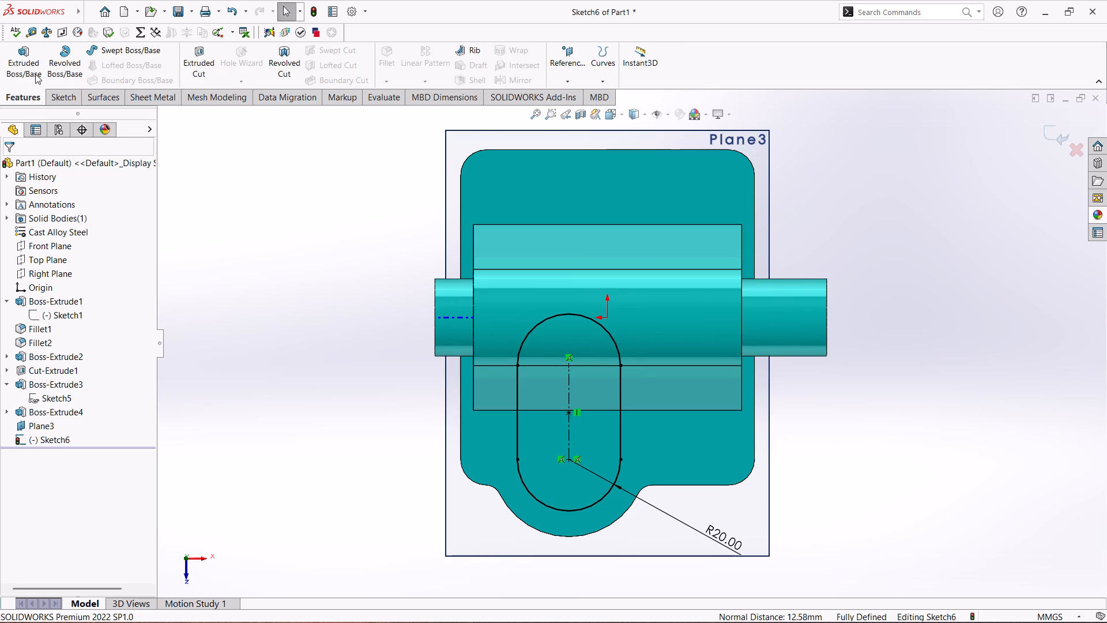
pyautogui.click(32, 70)
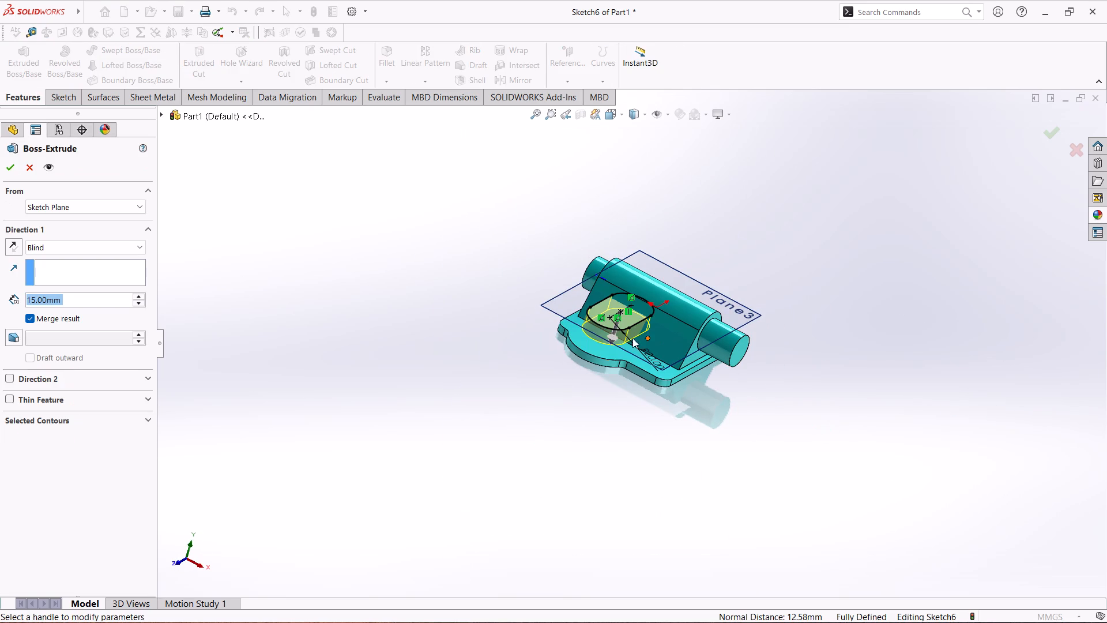
pyautogui.click(97, 247)
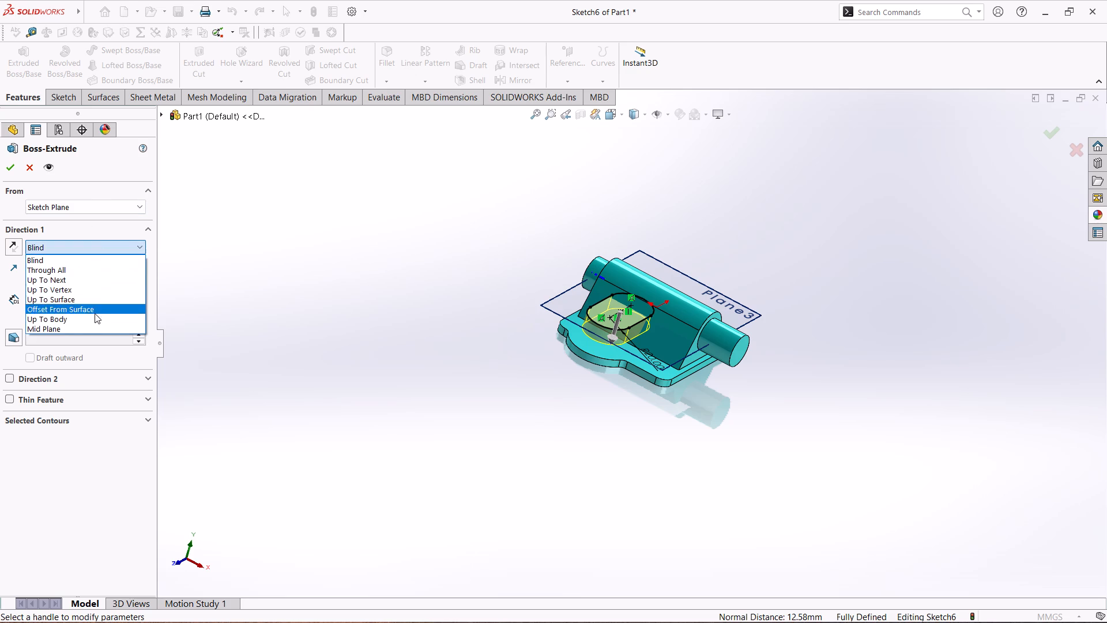
pyautogui.click(92, 299)
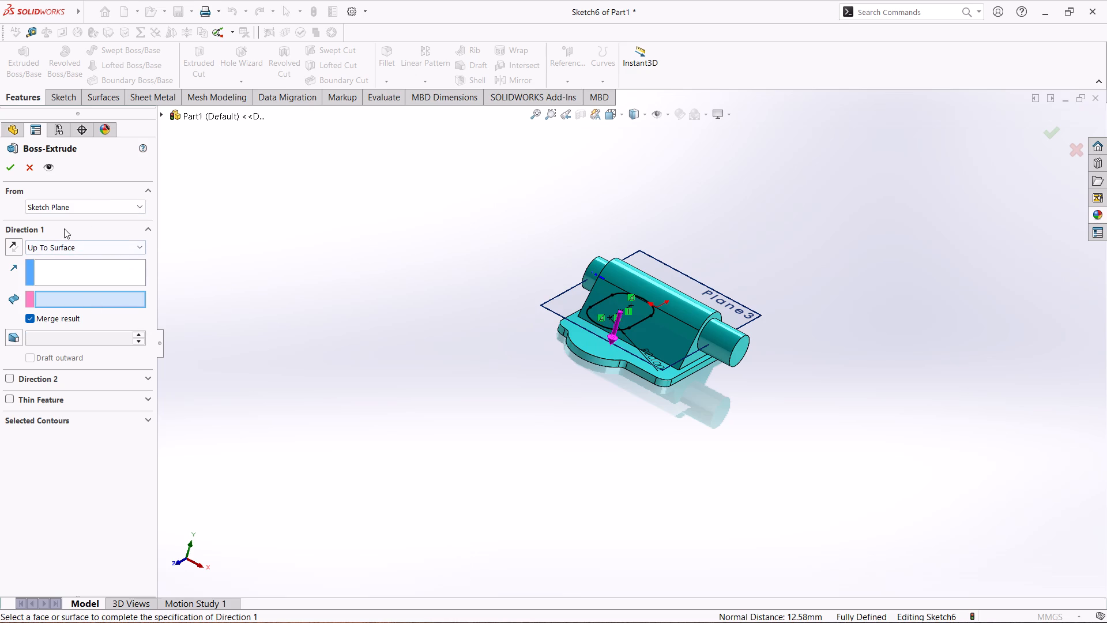
pyautogui.click(88, 239)
pyautogui.click(91, 247)
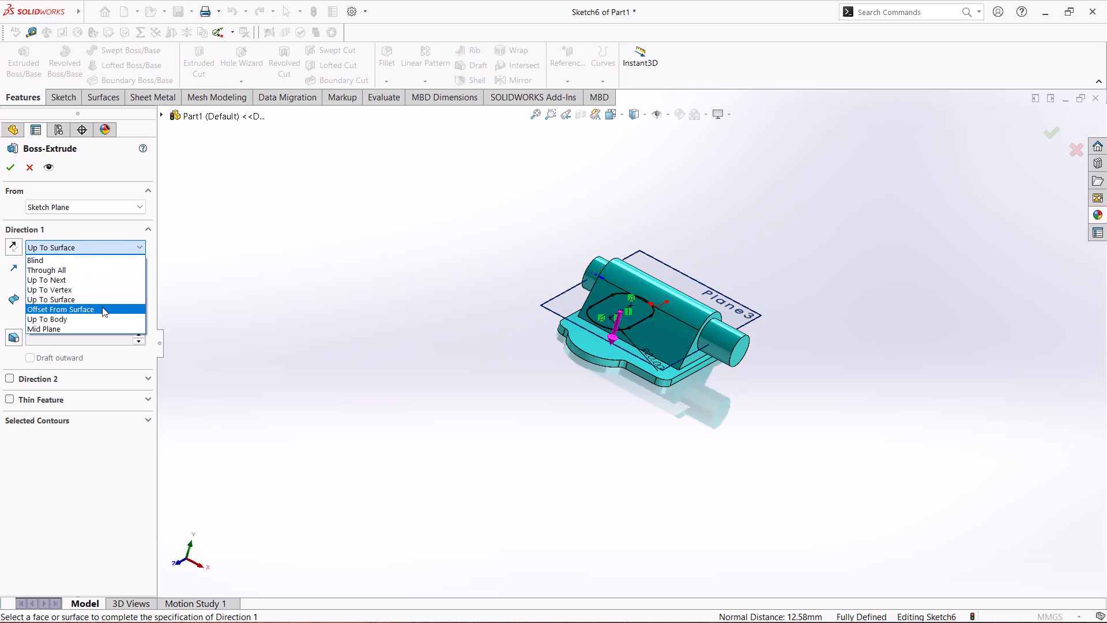
pyautogui.click(111, 278)
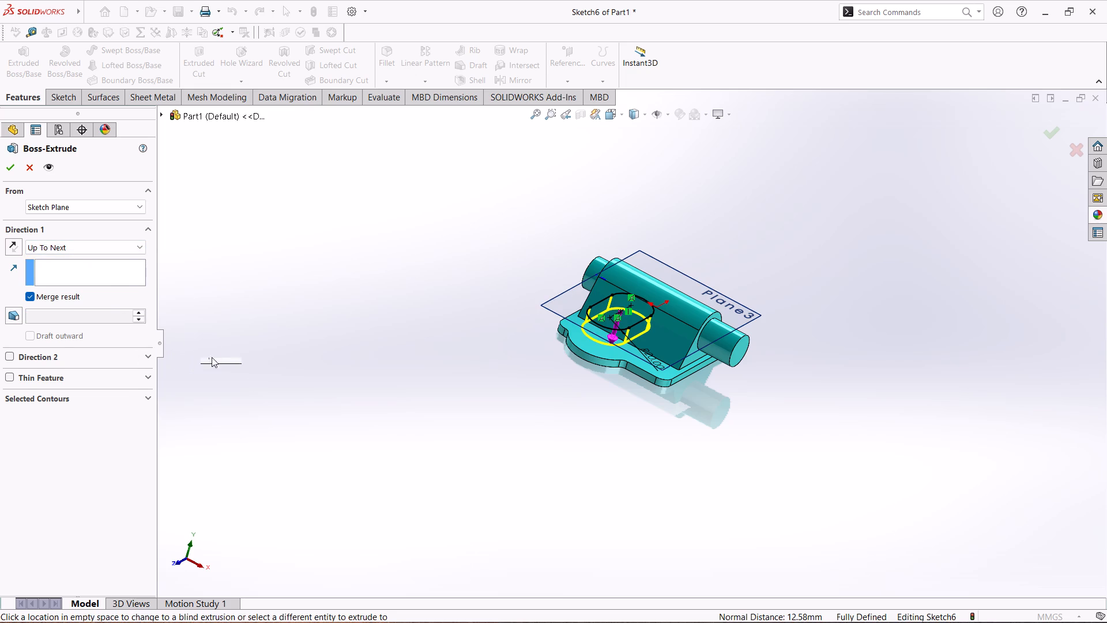
pyautogui.moveTo(737, 435); pyautogui.dragTo(691, 395, button='middle')
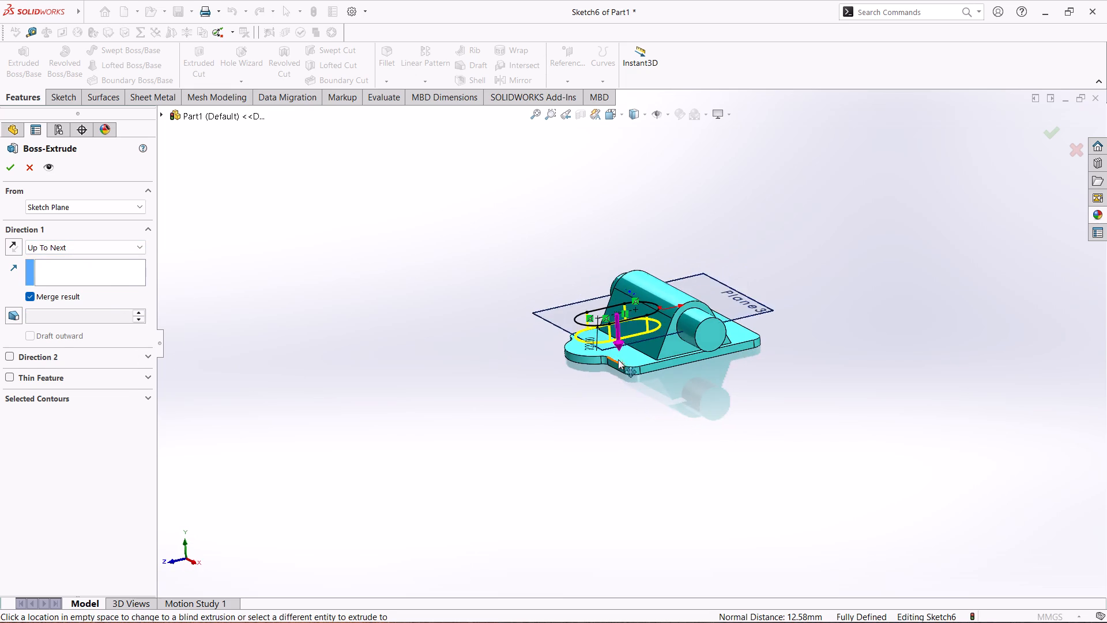
pyautogui.scroll(-4, 616, 355)
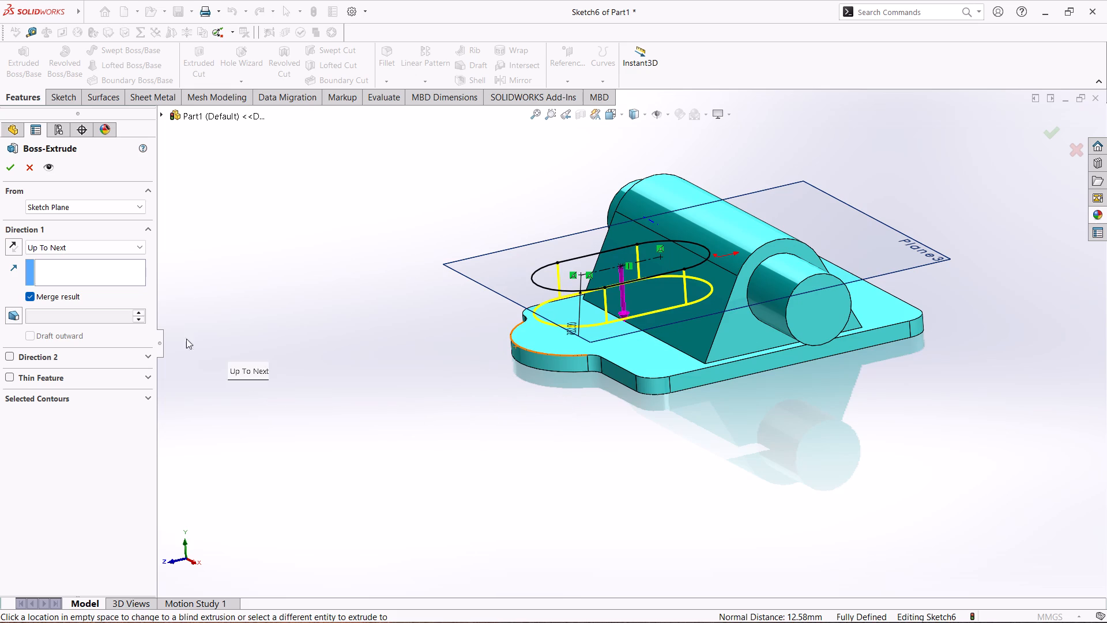
pyautogui.click(5, 168)
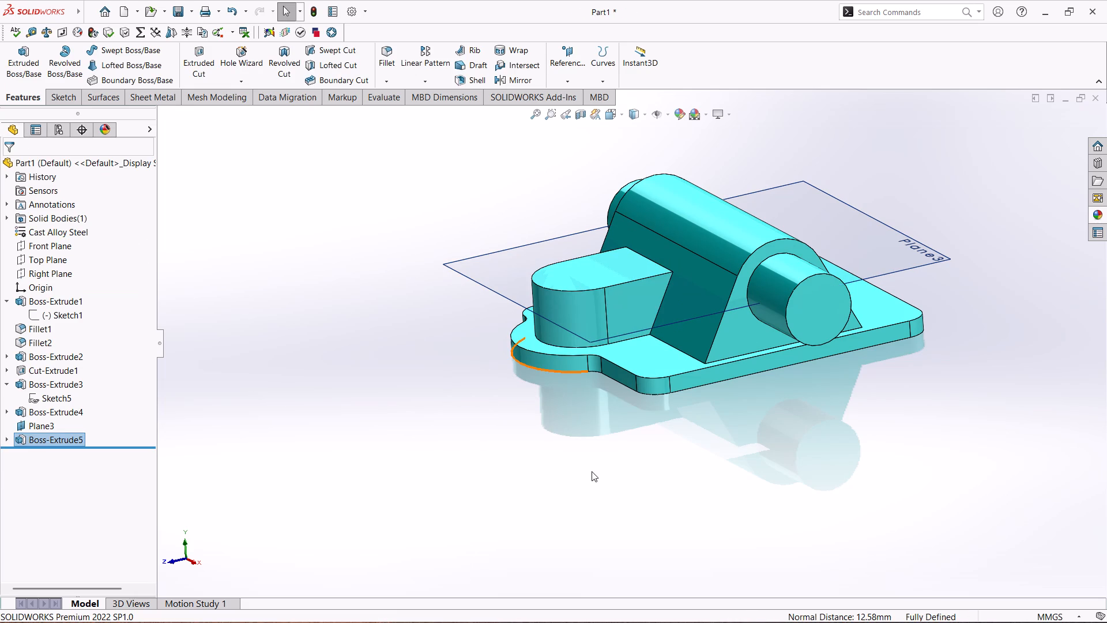
# Hide the offset reference plane used for the slot-shaped boss.
pyautogui.moveTo(590, 475); pyautogui.dragTo(659, 512, button='middle')
pyautogui.click(853, 245)
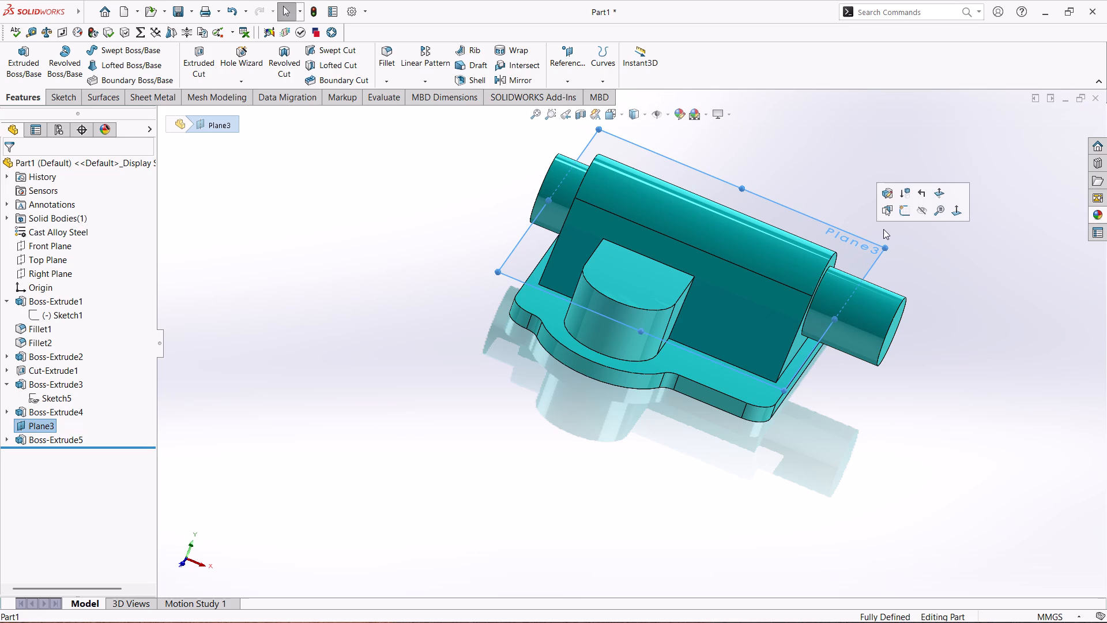
pyautogui.click(922, 208)
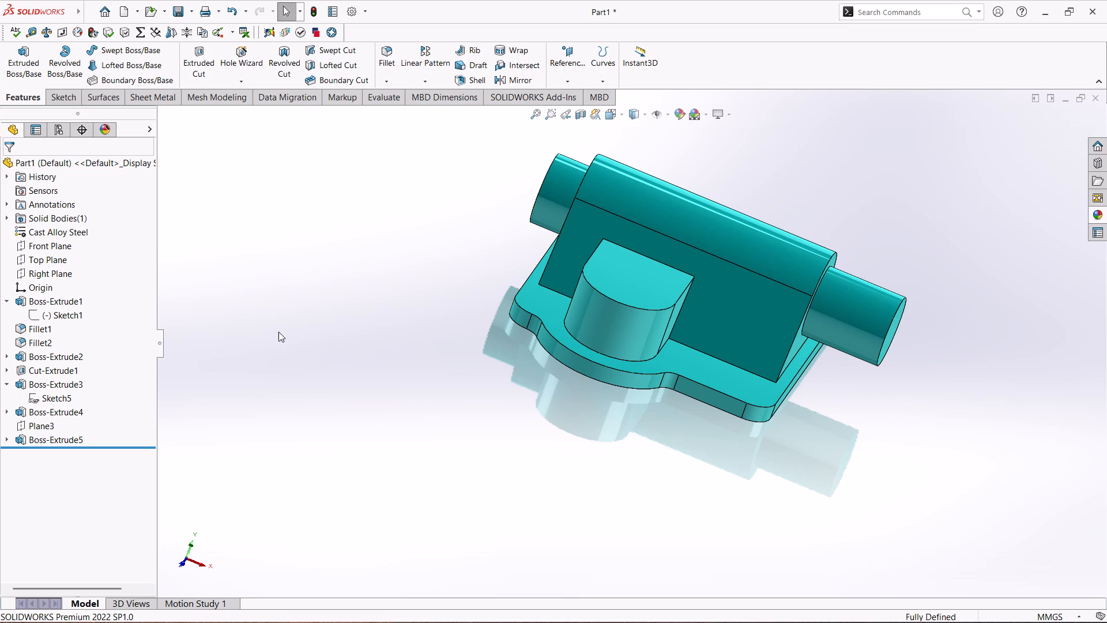
# Sketch a straight slot on the slot-shaped boss's top face, about 31 mm between centres and 28 mm wide, centred on its end arc and straight edge.
pyautogui.moveTo(435, 447); pyautogui.dragTo(445, 412, button='middle')
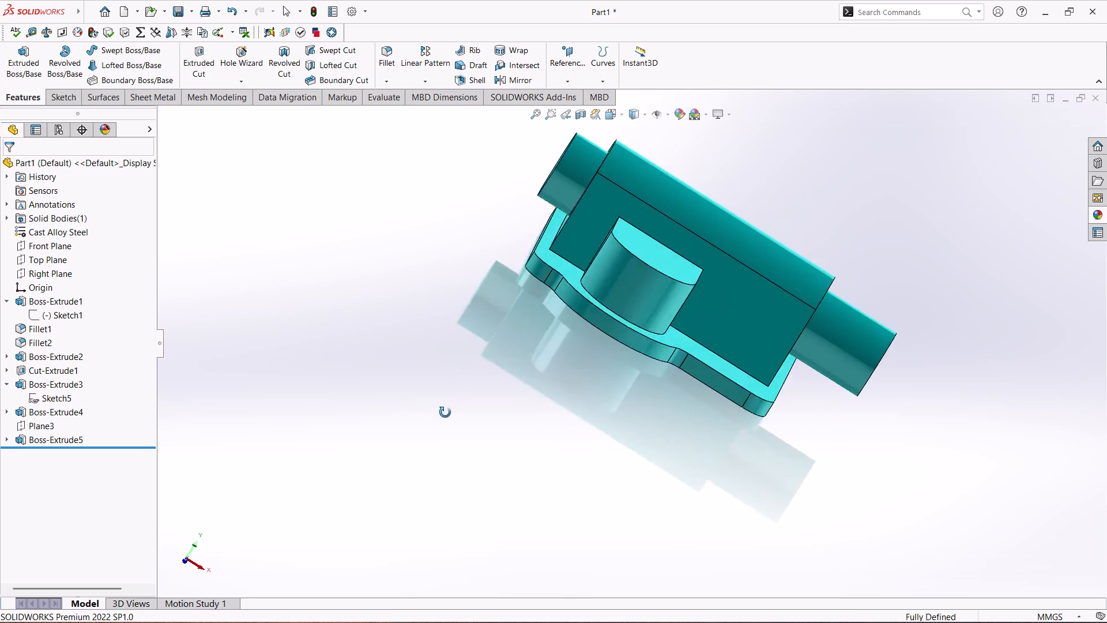
pyautogui.moveTo(445, 412); pyautogui.dragTo(411, 479, button='middle')
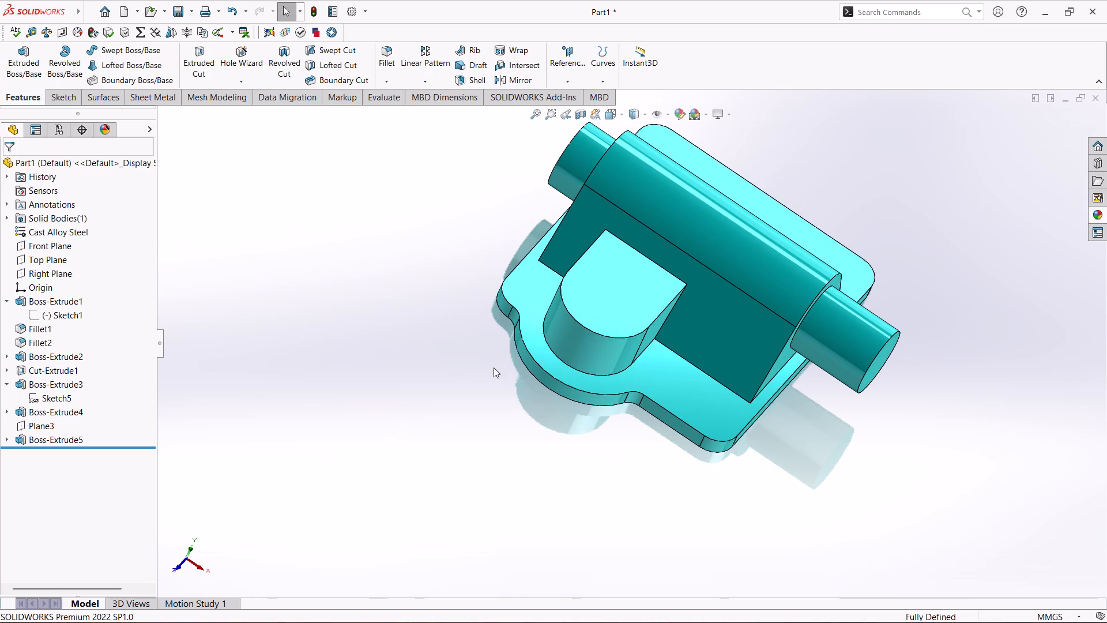
pyautogui.scroll(1, 490, 361)
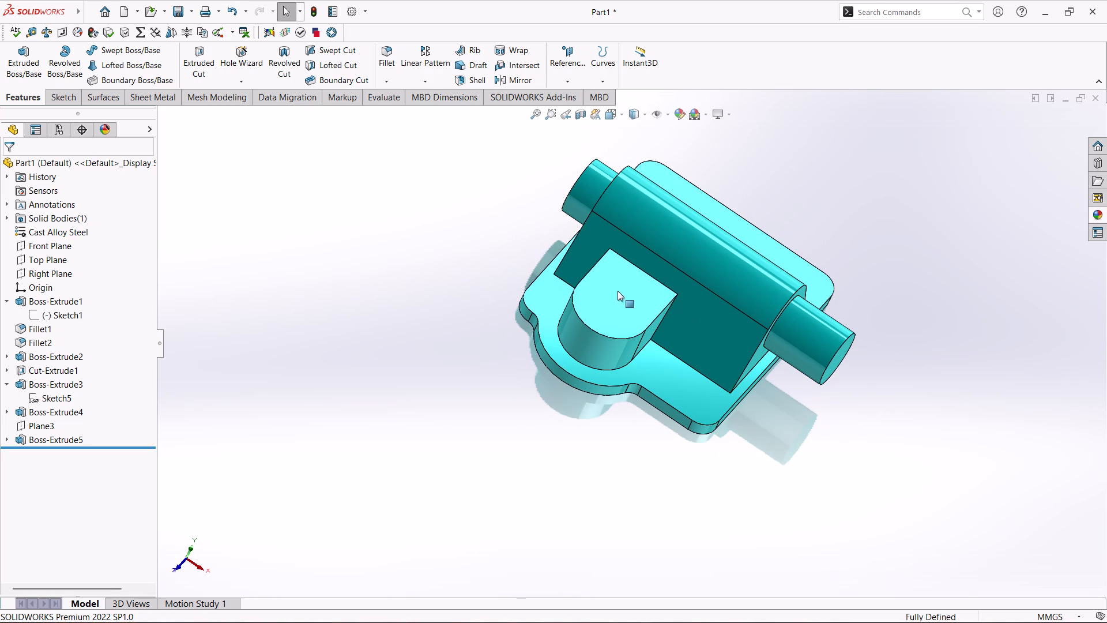
pyautogui.click(617, 291)
pyautogui.click(665, 258)
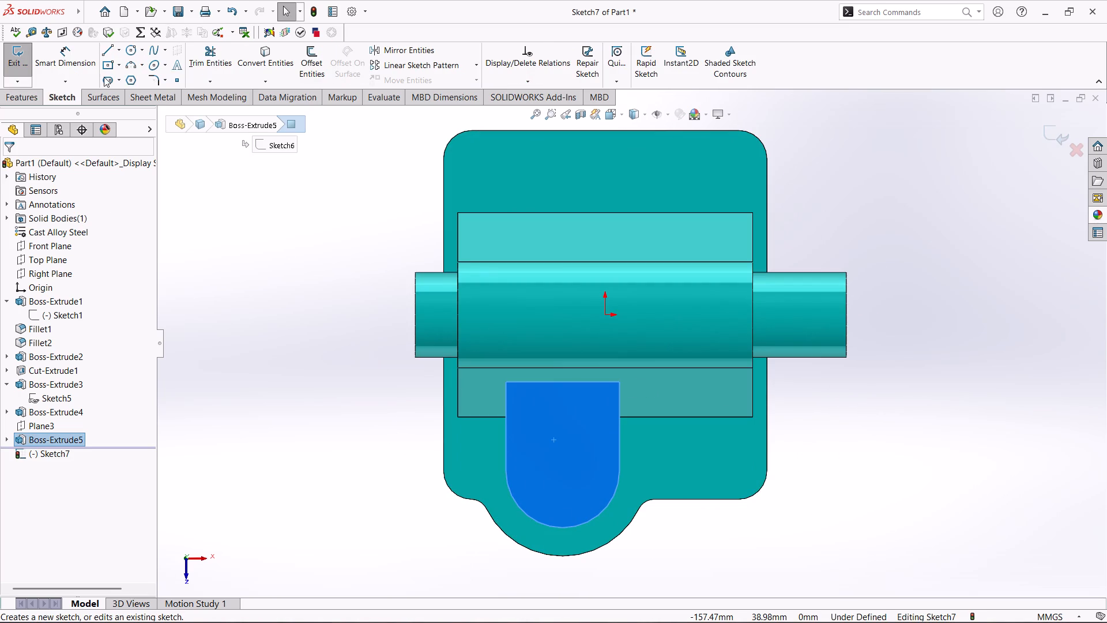
pyautogui.click(118, 66)
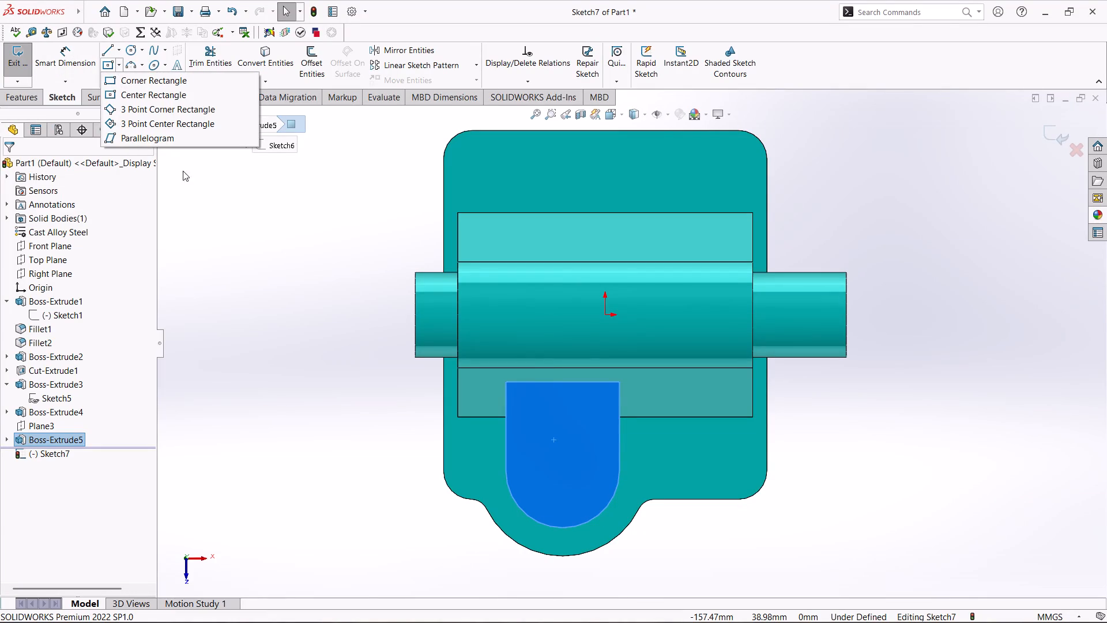
pyautogui.click(221, 199)
pyautogui.click(121, 78)
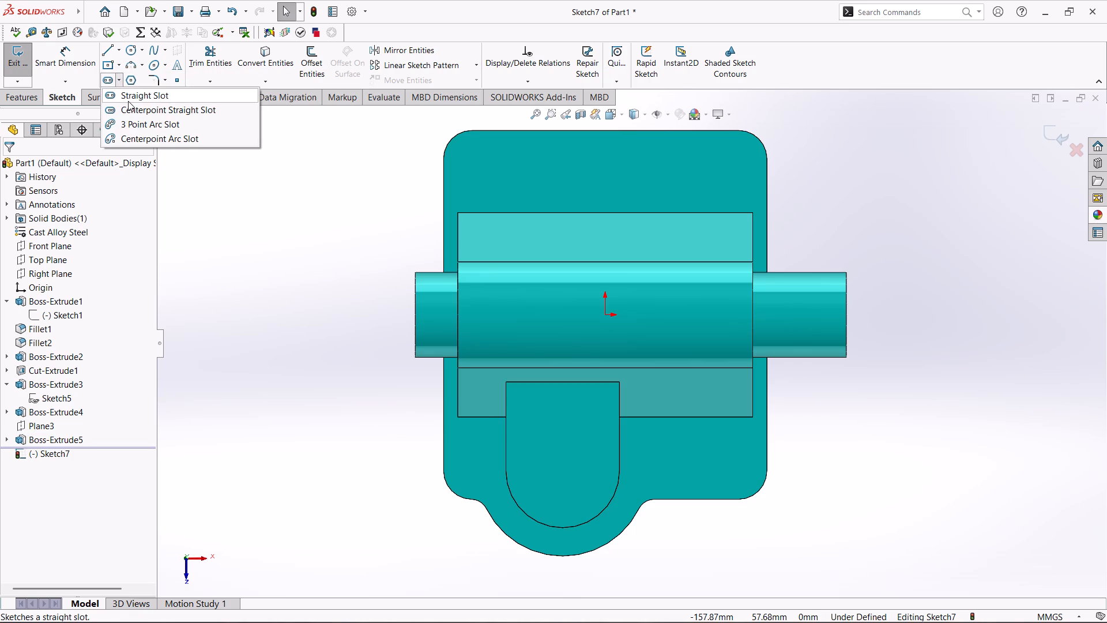
pyautogui.click(131, 101)
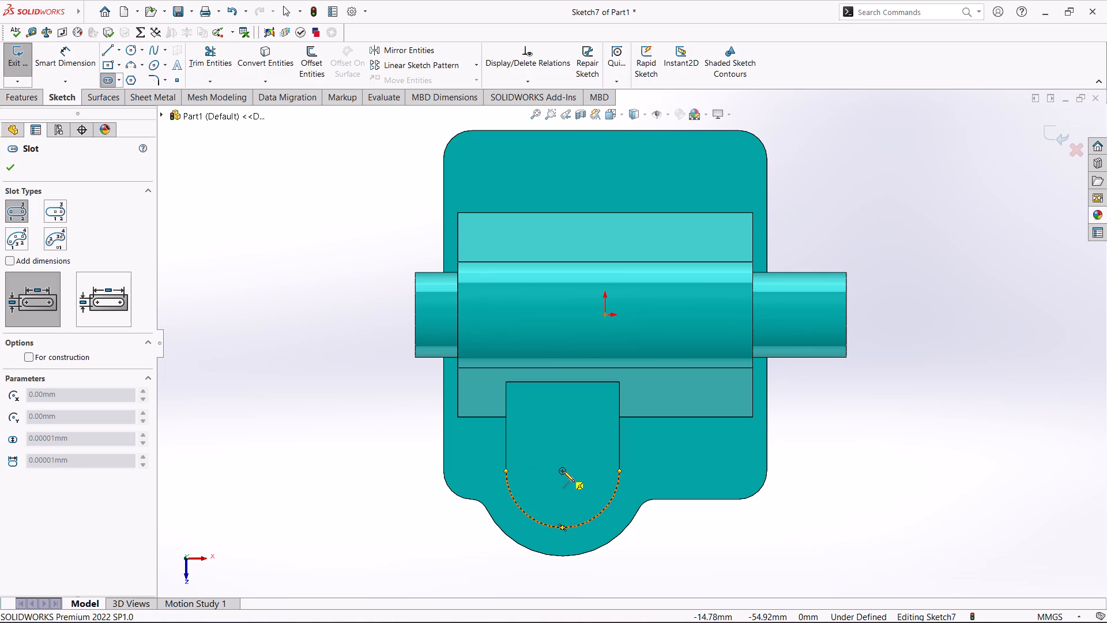
pyautogui.click(563, 471)
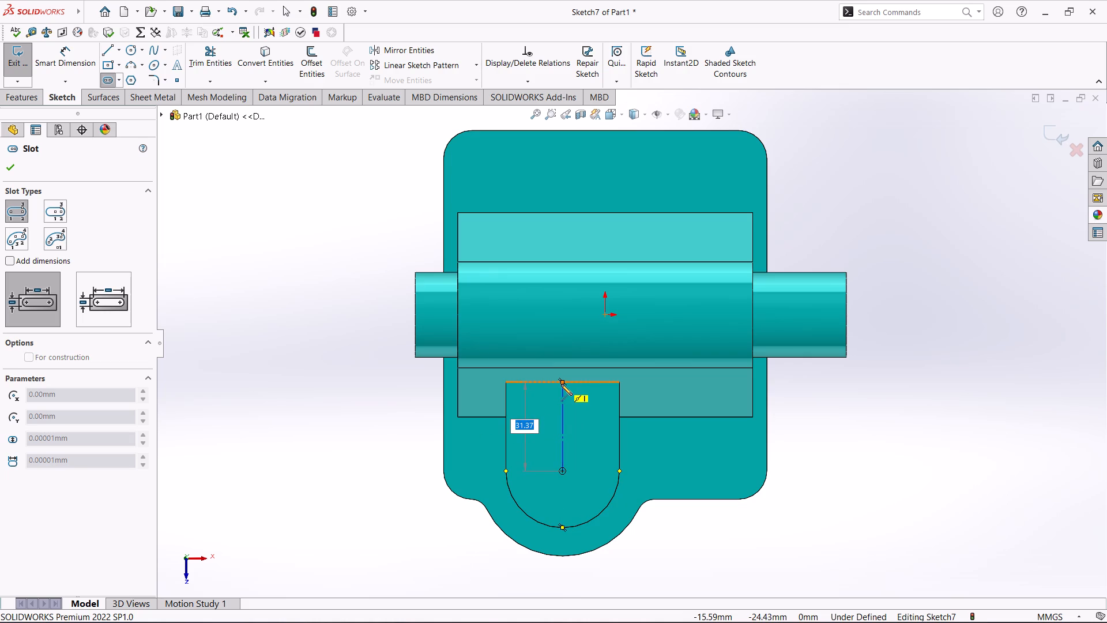
pyautogui.click(563, 384)
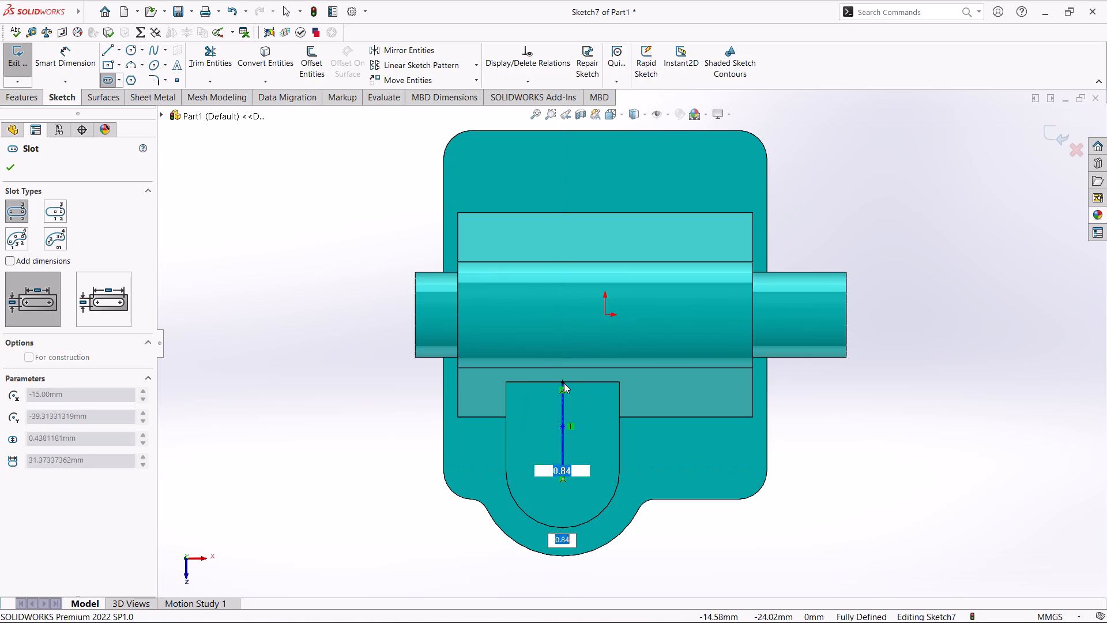
pyautogui.click(603, 373)
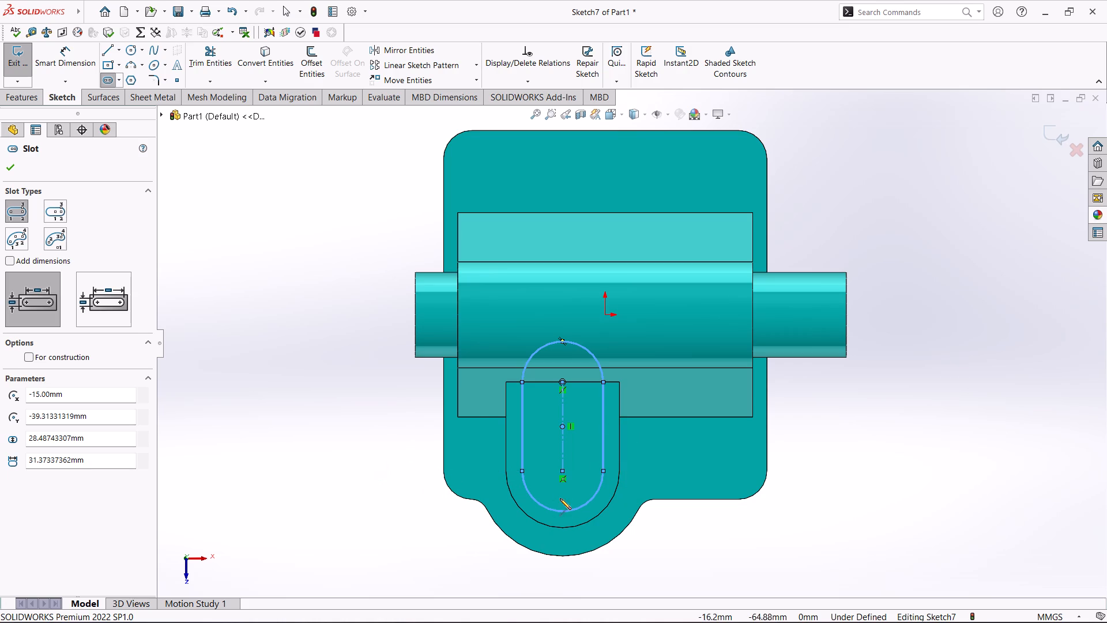
pyautogui.click(10, 170)
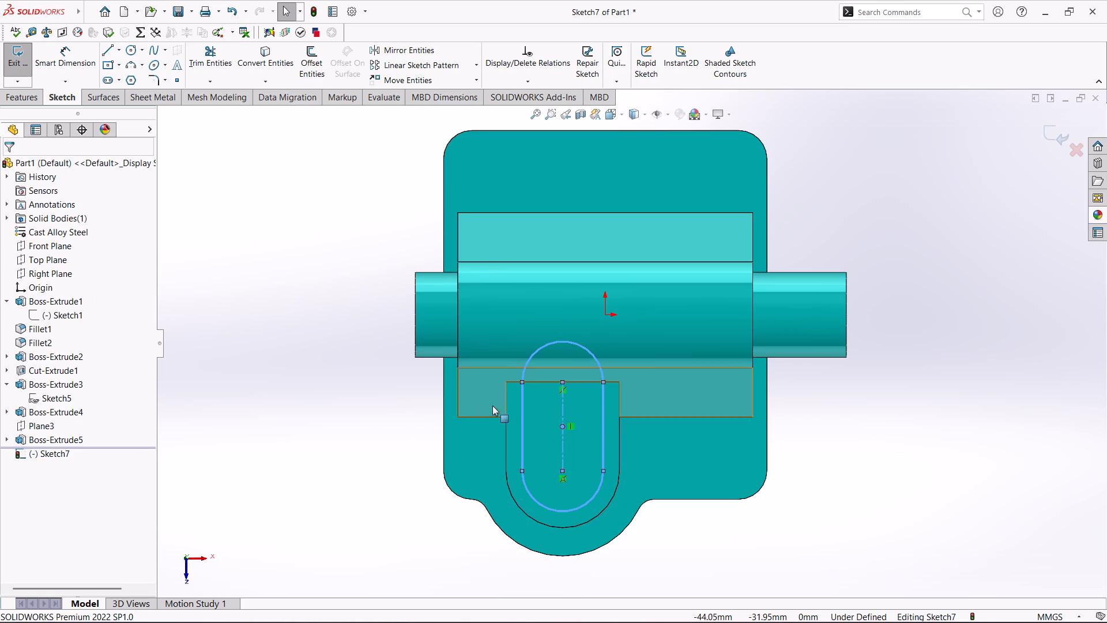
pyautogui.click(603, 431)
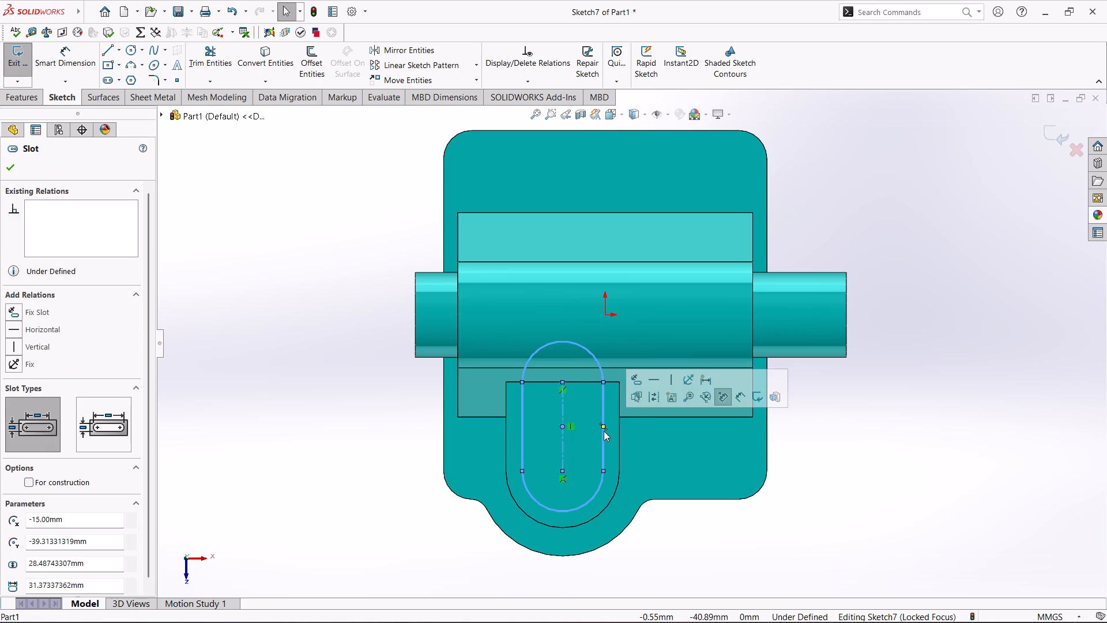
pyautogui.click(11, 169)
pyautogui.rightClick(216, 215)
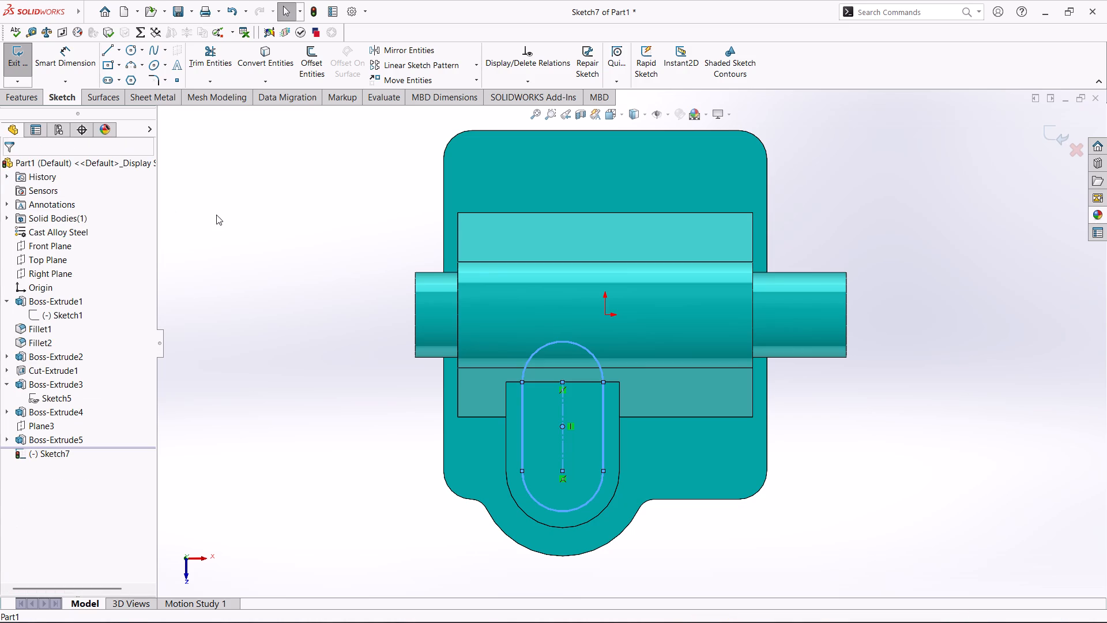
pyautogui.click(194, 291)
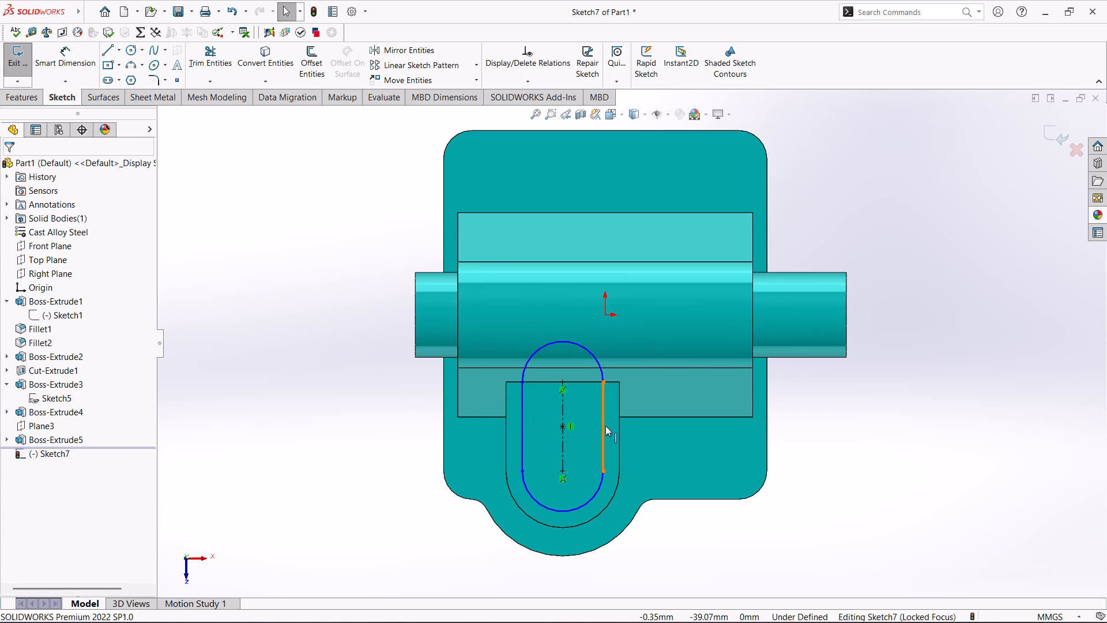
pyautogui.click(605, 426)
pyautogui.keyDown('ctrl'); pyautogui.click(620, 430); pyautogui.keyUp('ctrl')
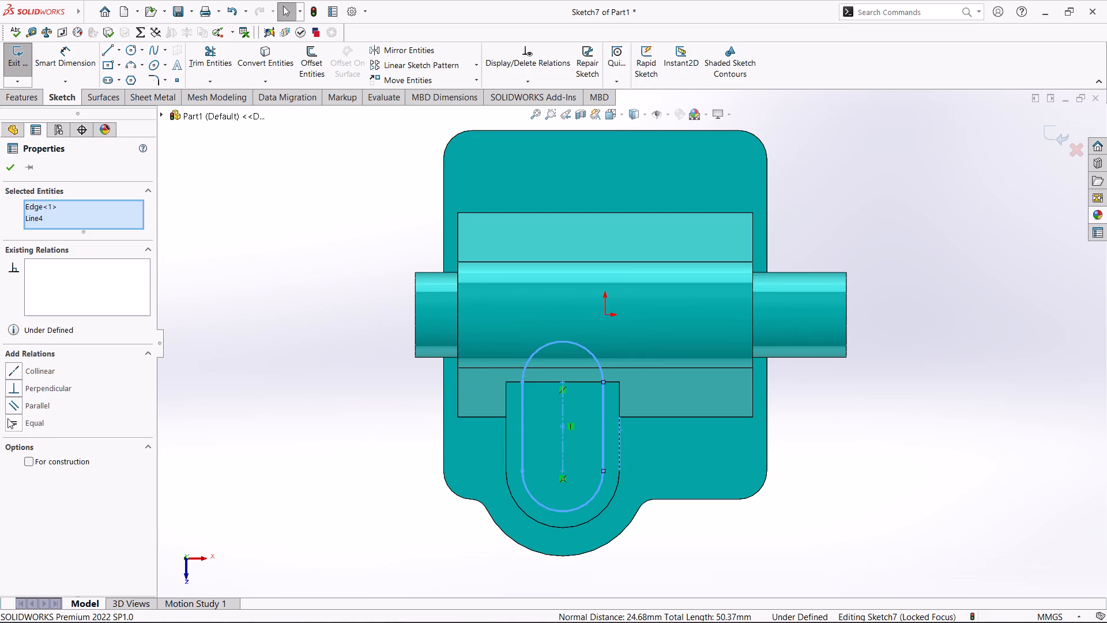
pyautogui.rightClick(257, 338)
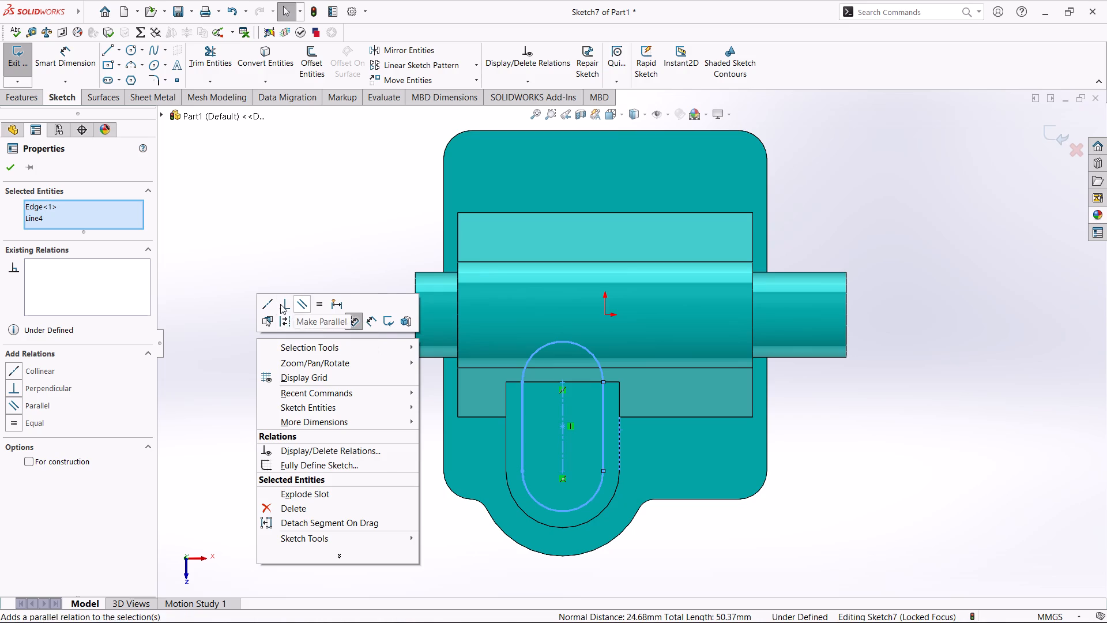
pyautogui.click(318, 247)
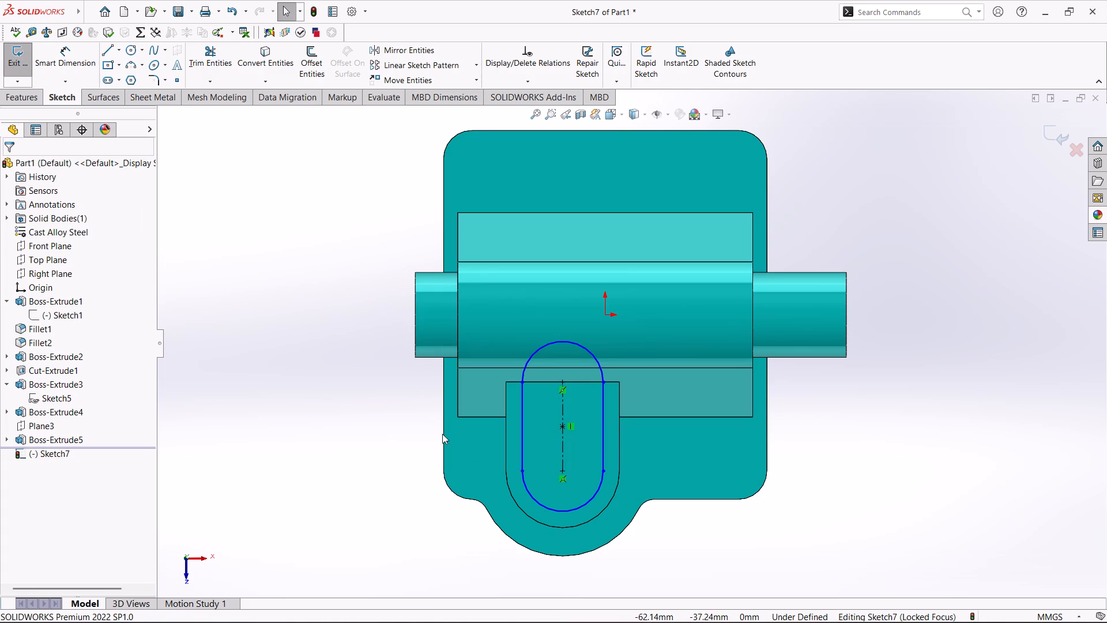
# Add a vertical relation to the sketched slot's straight side line.
pyautogui.click(601, 429)
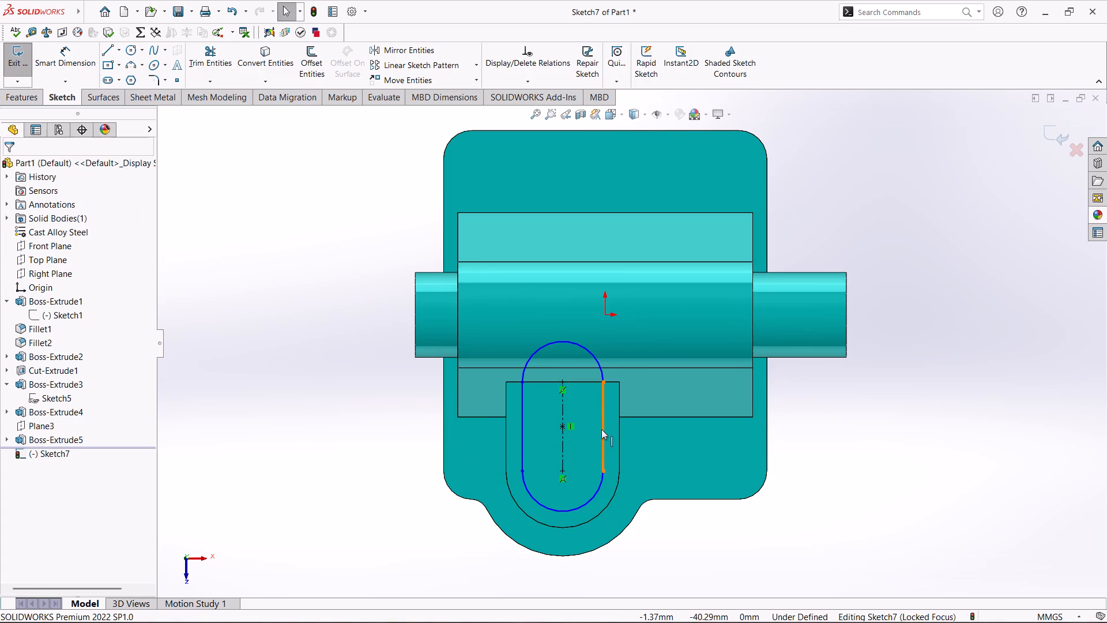
pyautogui.click(670, 376)
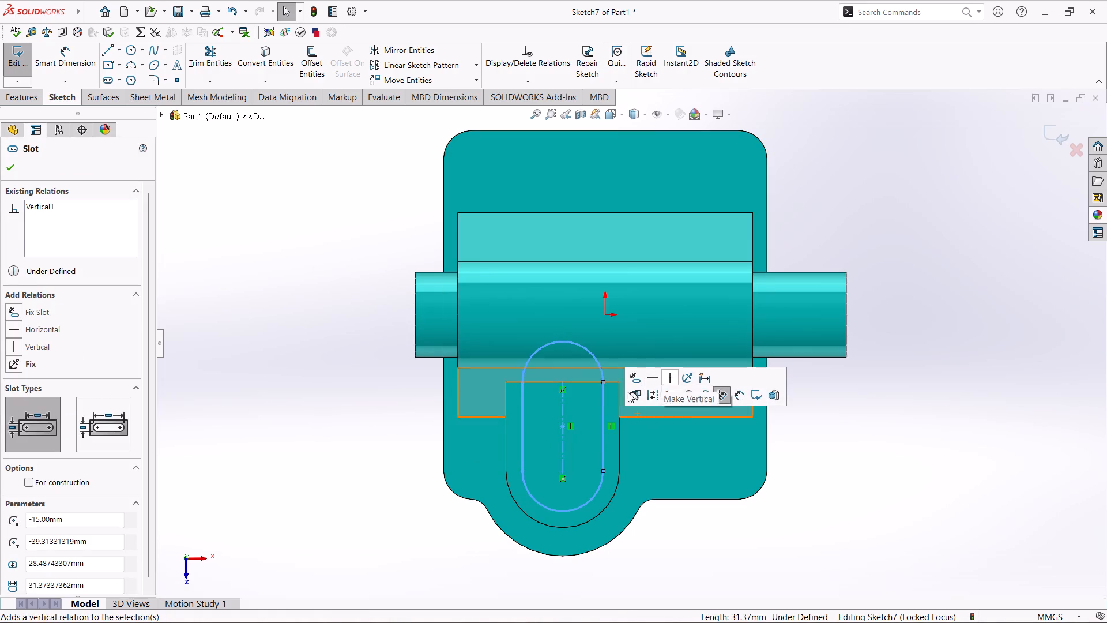
pyautogui.click(298, 407)
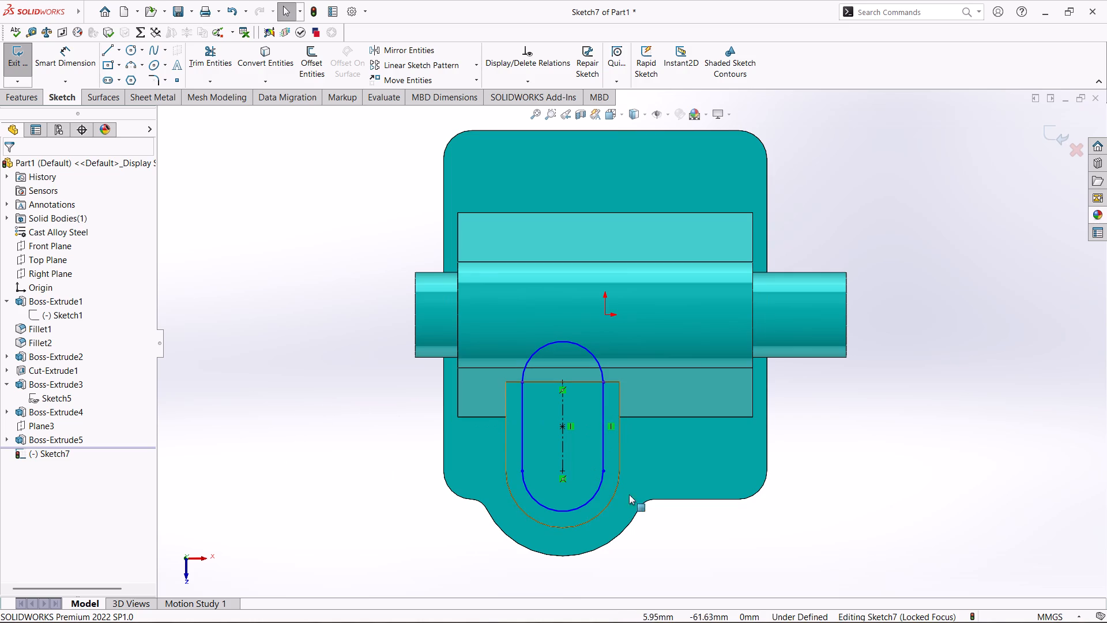
# Make the sketched slot's outer end arc concentric with the boss's rounded edge.
pyautogui.keyDown('ctrl'); pyautogui.click(565, 509); pyautogui.keyUp('ctrl')
pyautogui.keyDown('ctrl'); pyautogui.click(575, 528); pyautogui.keyUp('ctrl')
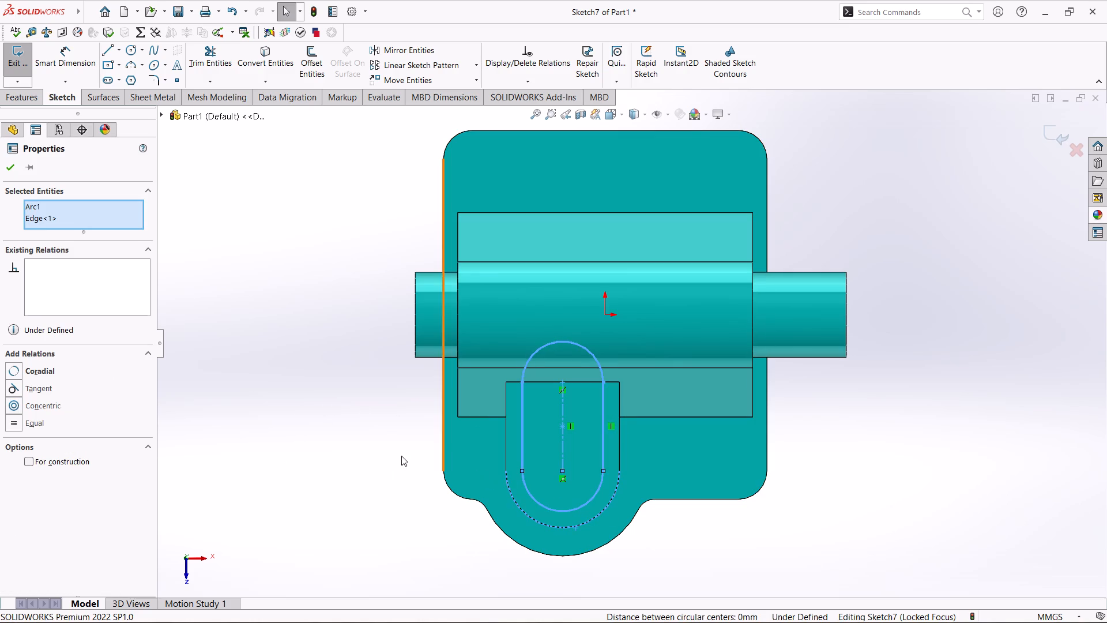
pyautogui.click(12, 403)
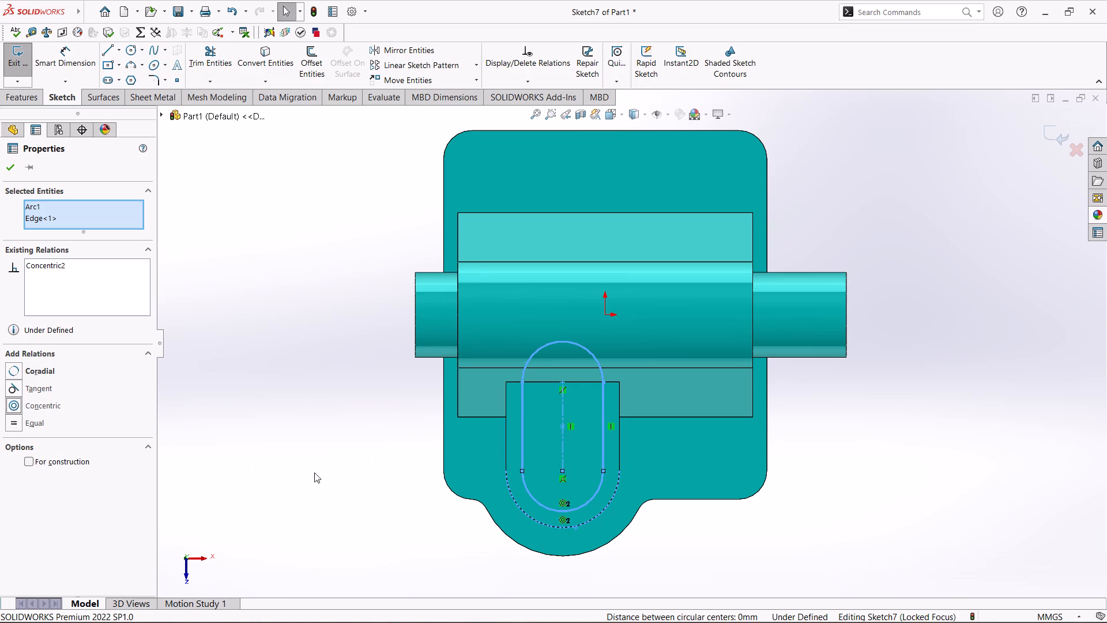
# Dimension the gap between the slot's end arc and the boss's rounded edge as 5 mm.
pyautogui.click(86, 63)
pyautogui.click(543, 504)
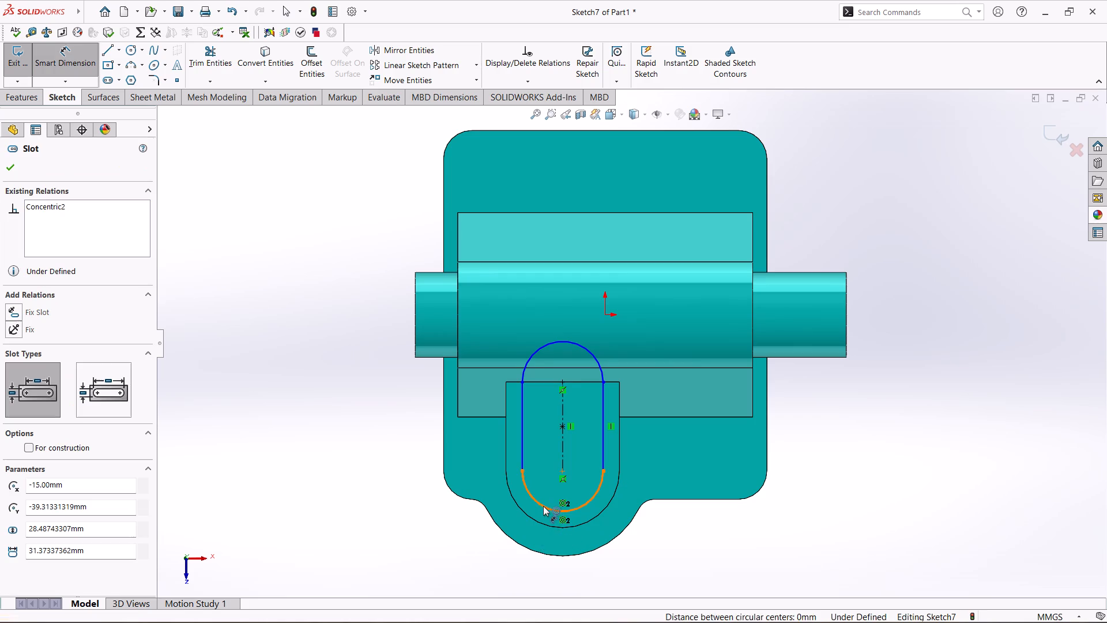
pyautogui.click(535, 520)
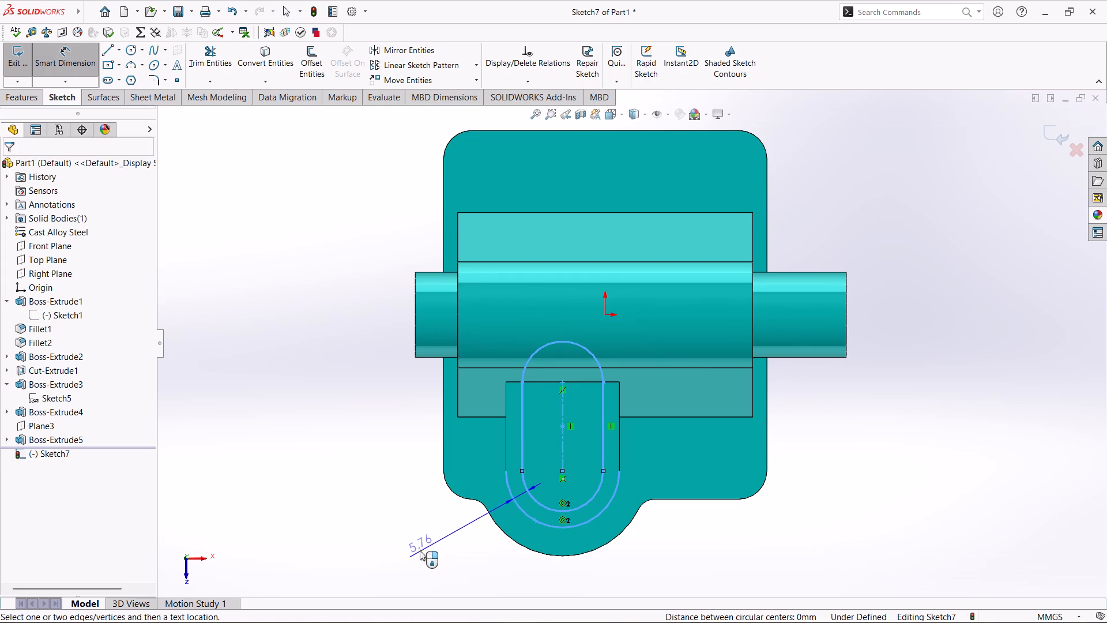
pyautogui.click(420, 550)
pyautogui.press('5')
pyautogui.press('Return')
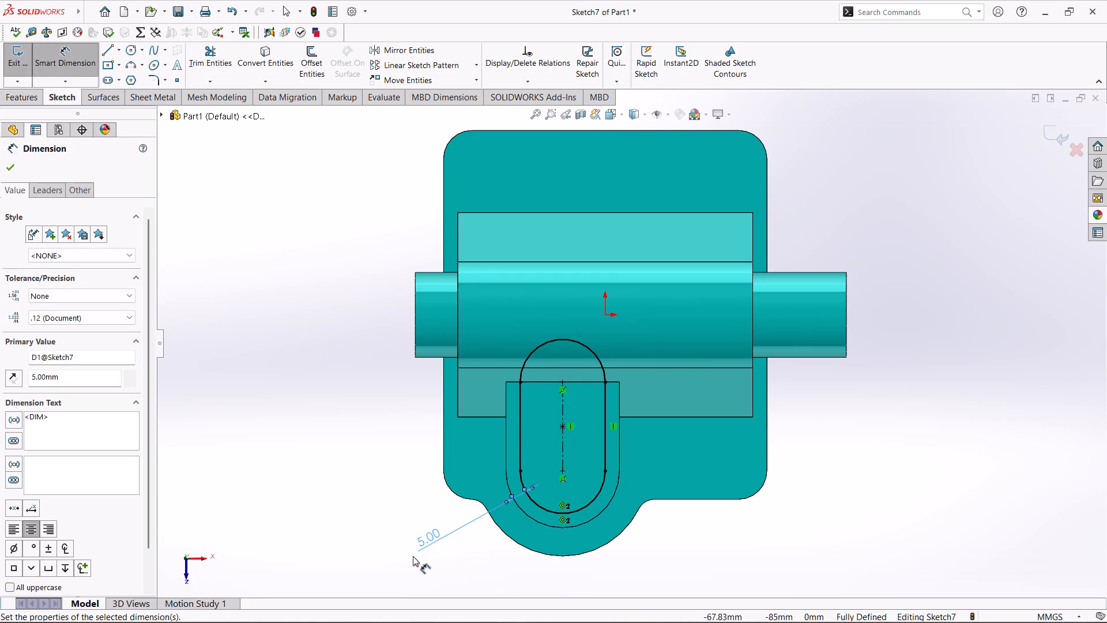
pyautogui.click(5, 170)
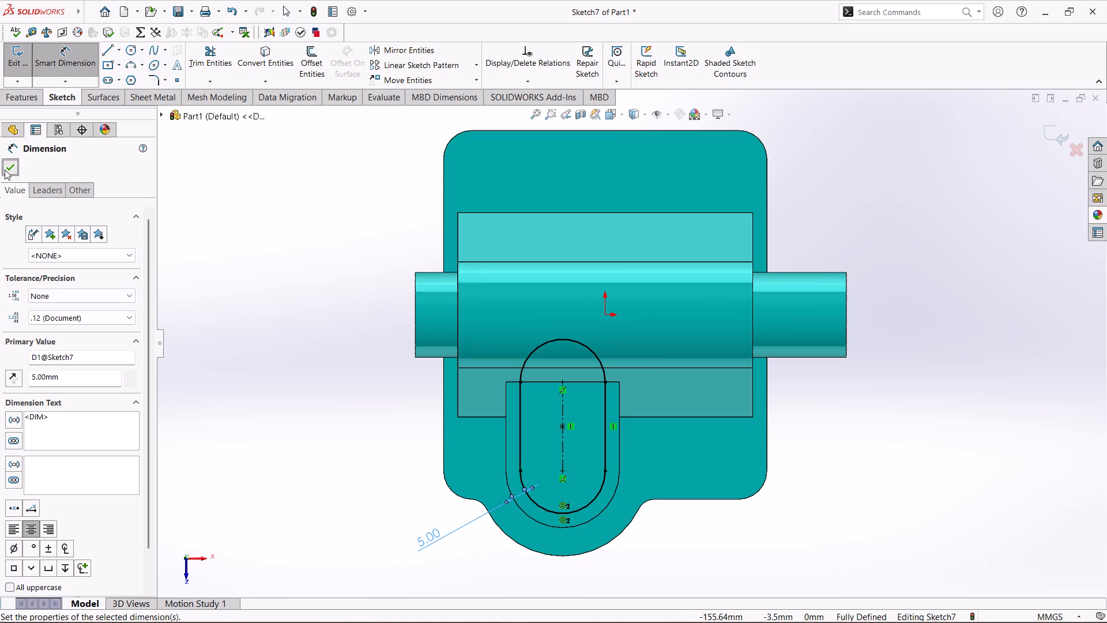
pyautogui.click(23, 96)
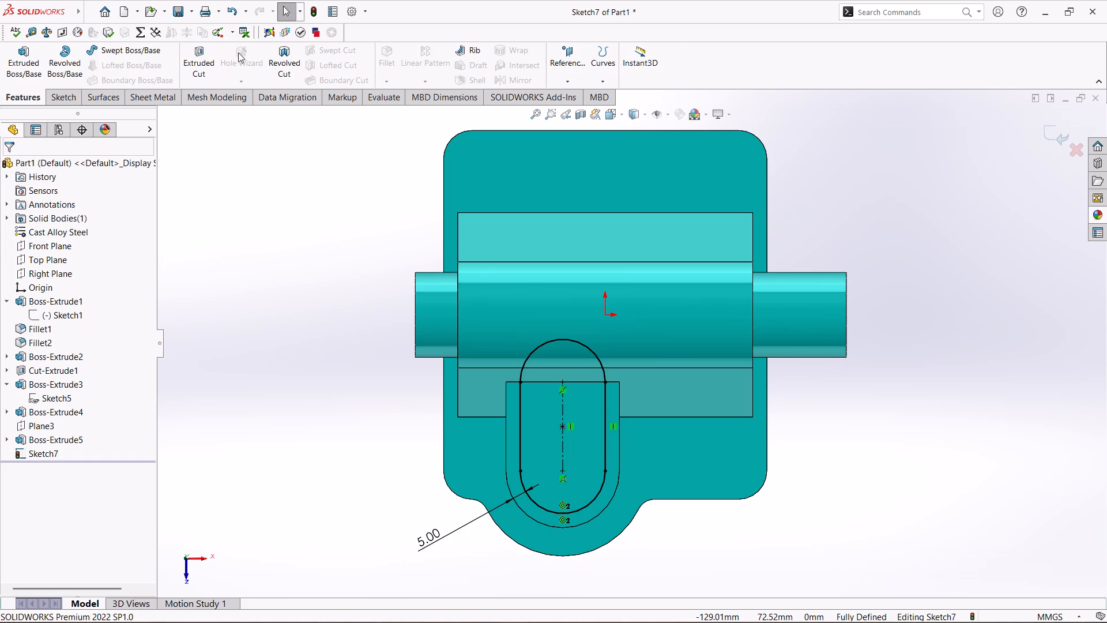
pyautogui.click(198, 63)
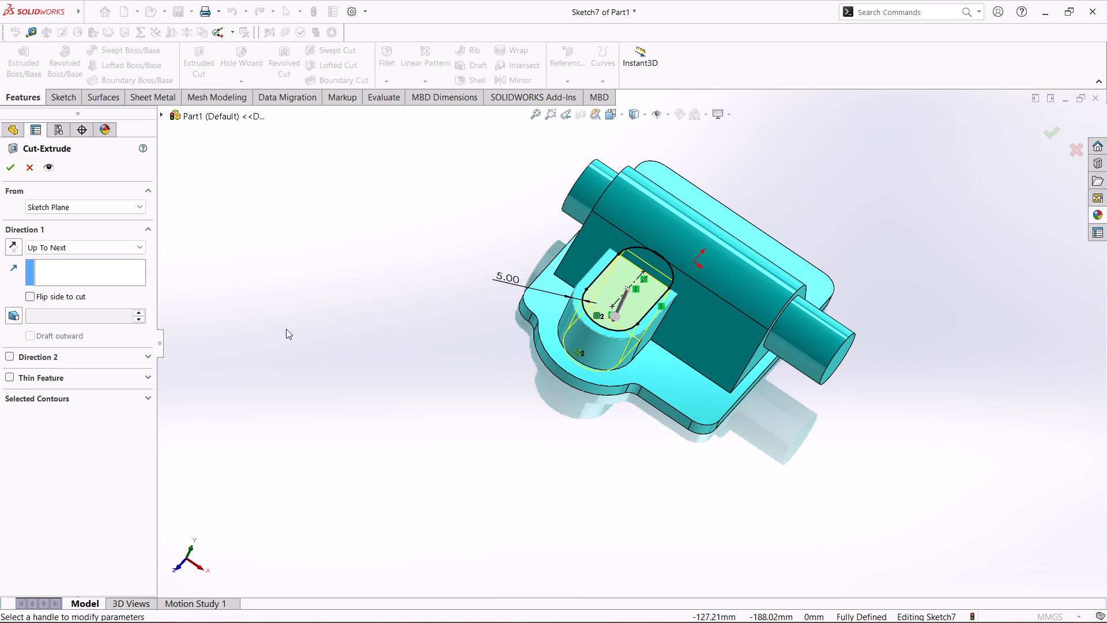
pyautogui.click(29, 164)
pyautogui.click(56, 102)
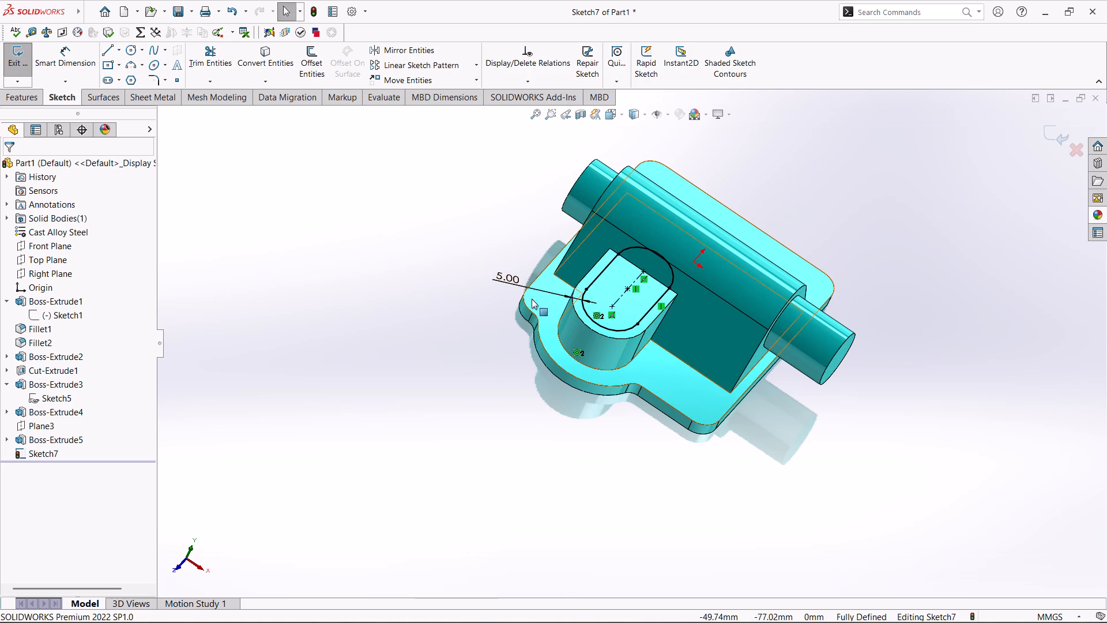
# Delete the relation tying the slot's inner arc centre to the boss's straight edge.
pyautogui.scroll(-9, 643, 285)
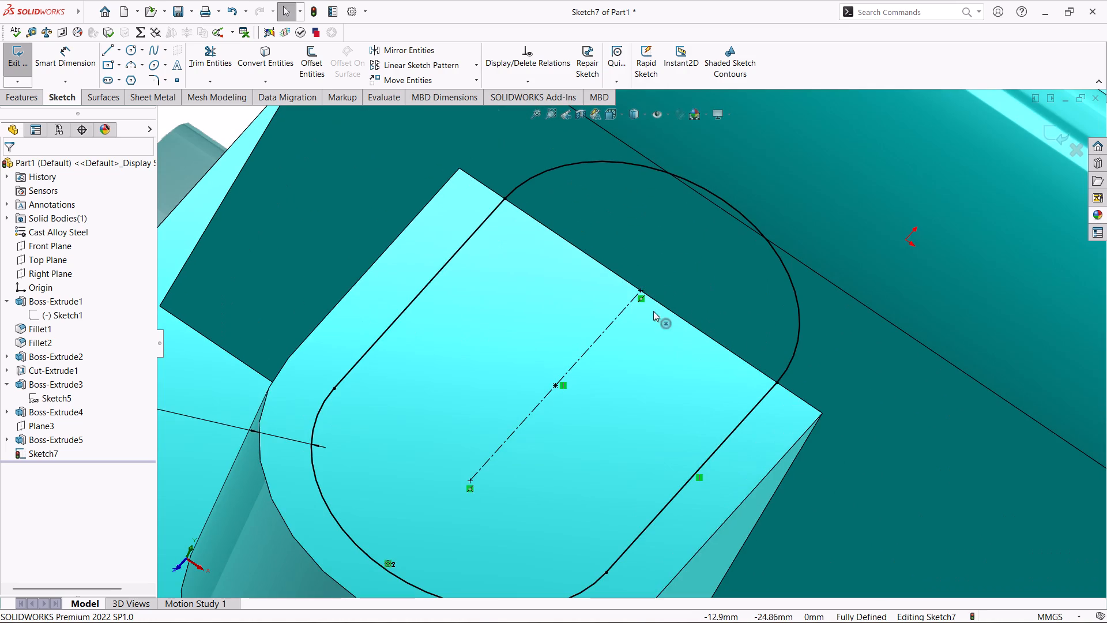
pyautogui.click(642, 302)
pyautogui.rightClick(642, 299)
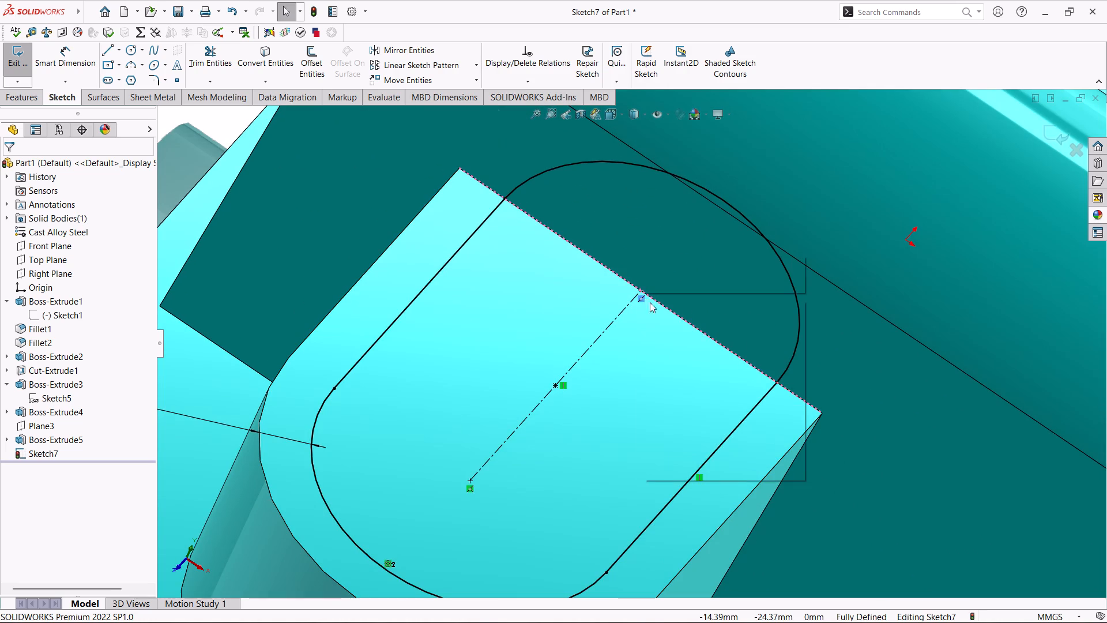
pyautogui.click(680, 439)
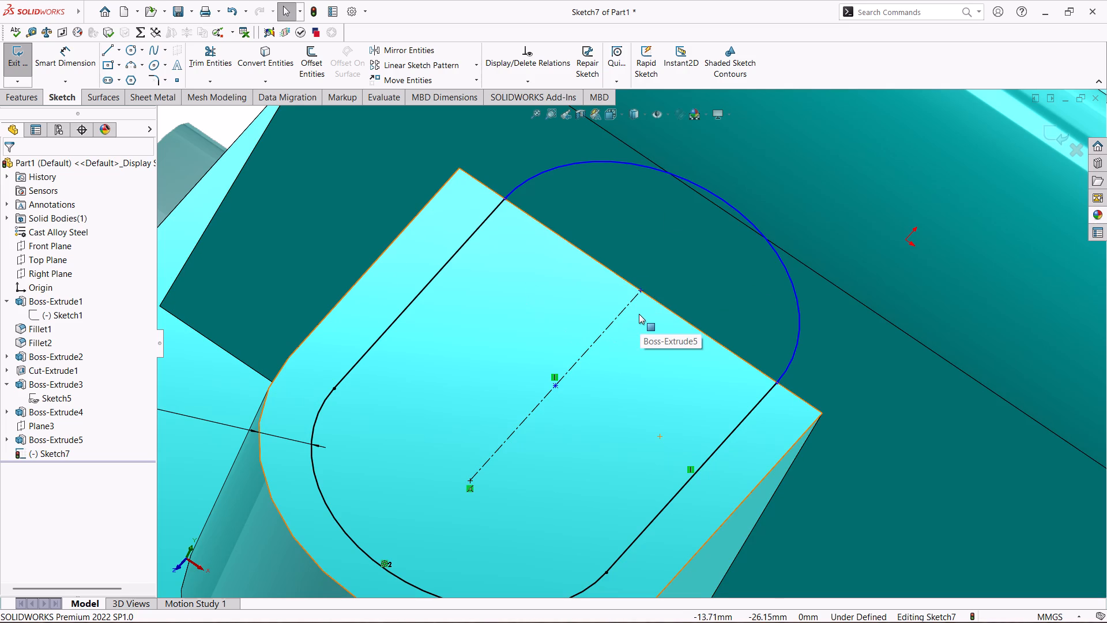
# Stretch the slot's inner end beyond the boss's straight edge to about 42 mm between arc centres.
pyautogui.scroll(-1, 639, 313)
pyautogui.scroll(2, 640, 313)
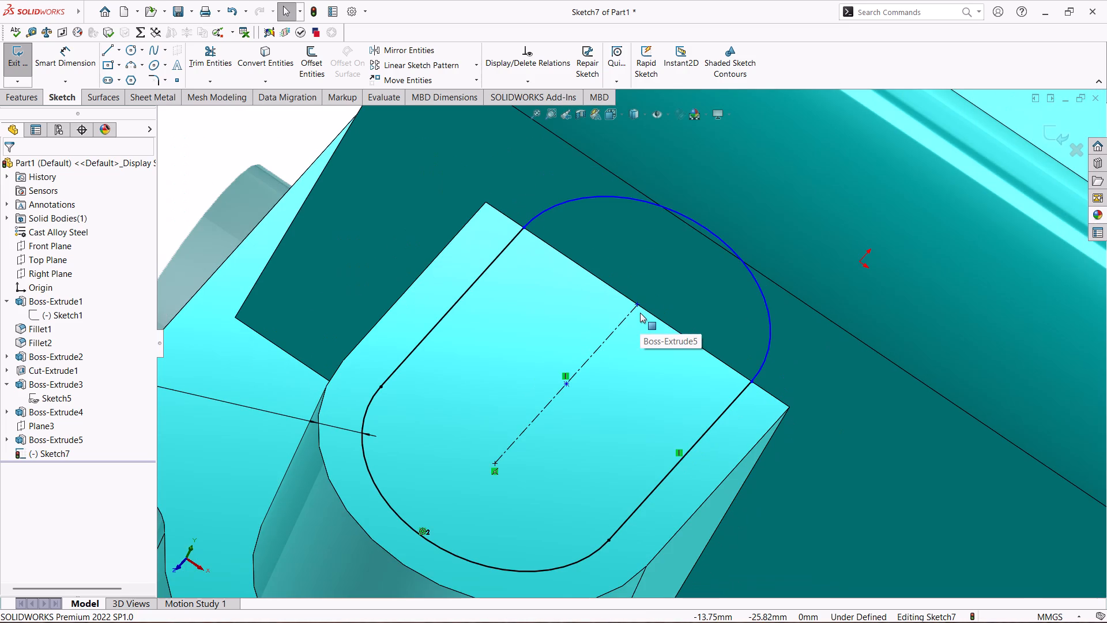
pyautogui.scroll(2, 640, 313)
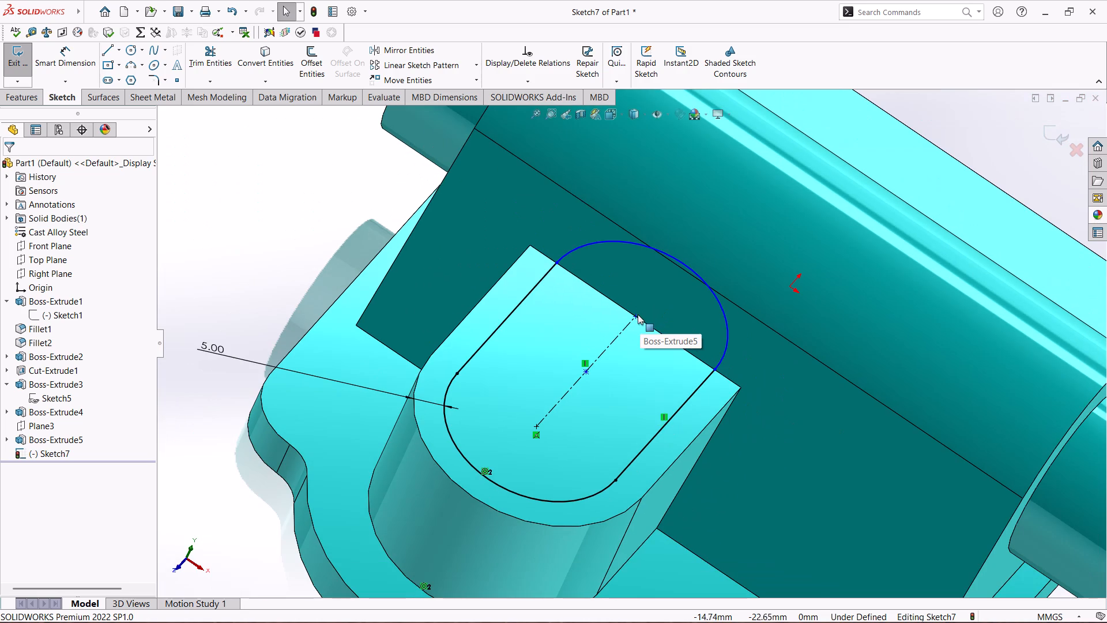
pyautogui.moveTo(633, 317); pyautogui.dragTo(675, 280)
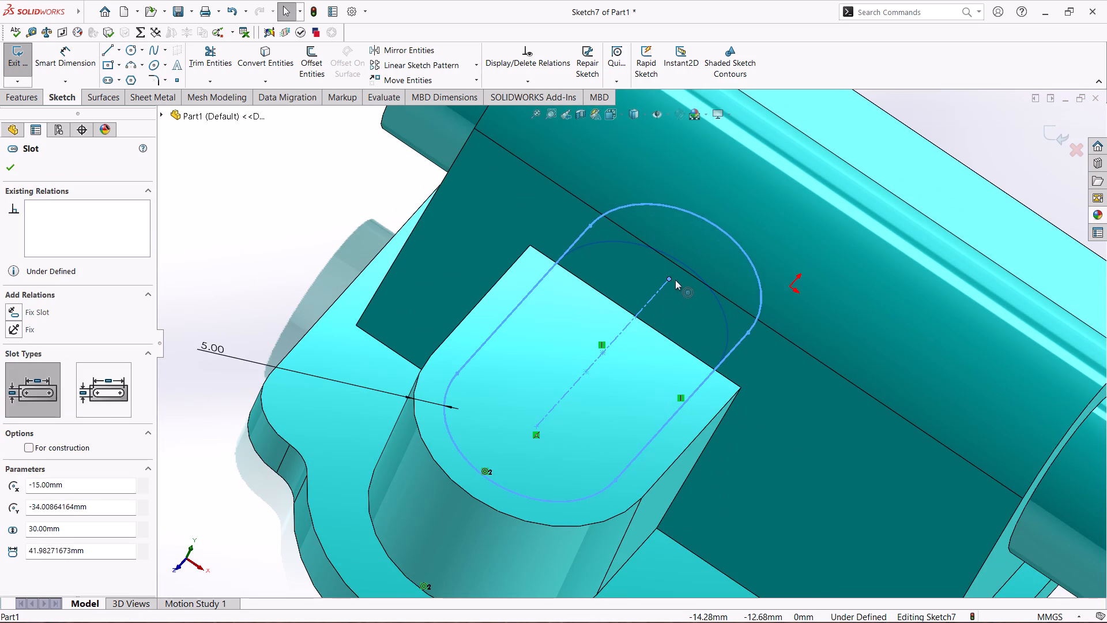
# Stretch the slot's inner end a little further, to about 44 mm between arc centres.
pyautogui.moveTo(675, 280); pyautogui.dragTo(681, 275)
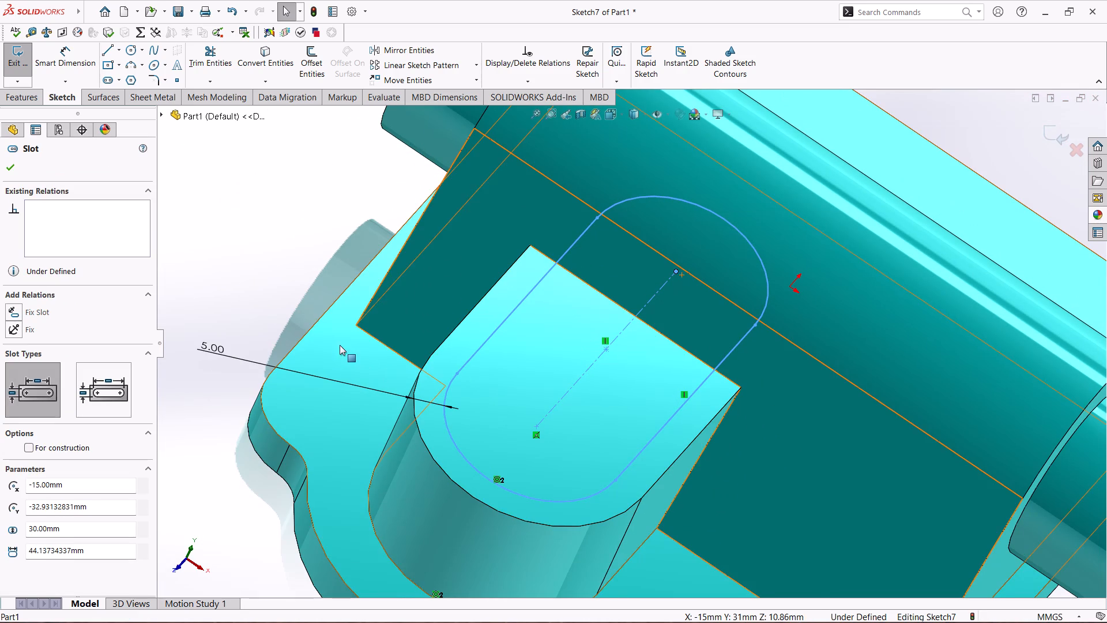
# Set up an extruded cut of the slot sketch starting at a 5 mm offset from the sketch plane, inside the boss.
pyautogui.moveTo(257, 272); pyautogui.dragTo(420, 222, button='middle')
pyautogui.scroll(3, 386, 240)
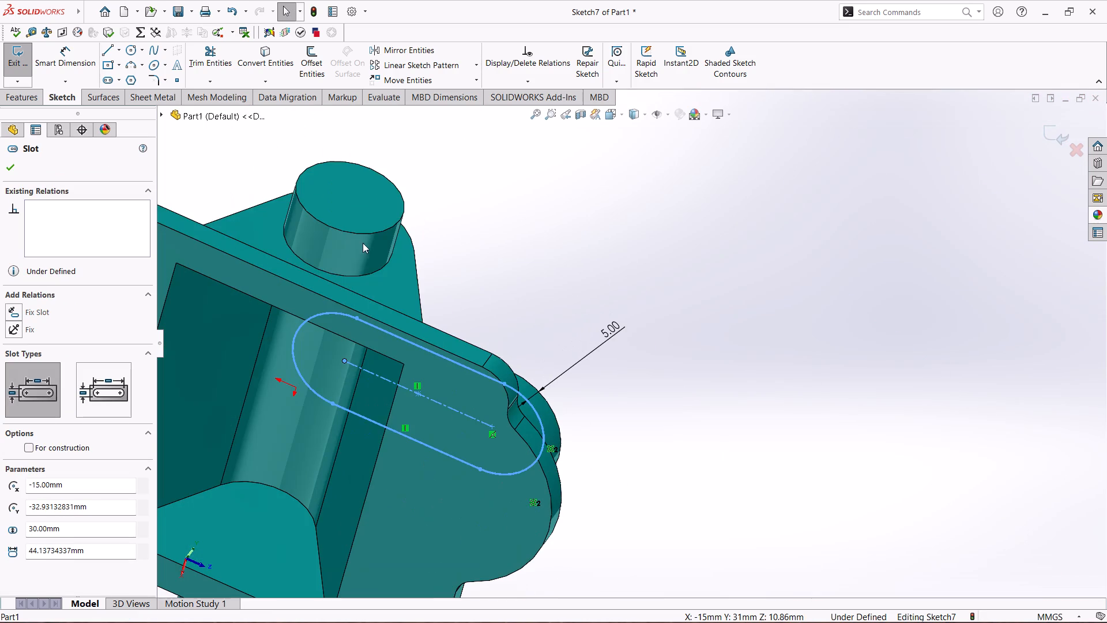
pyautogui.moveTo(529, 282); pyautogui.dragTo(473, 318, button='middle')
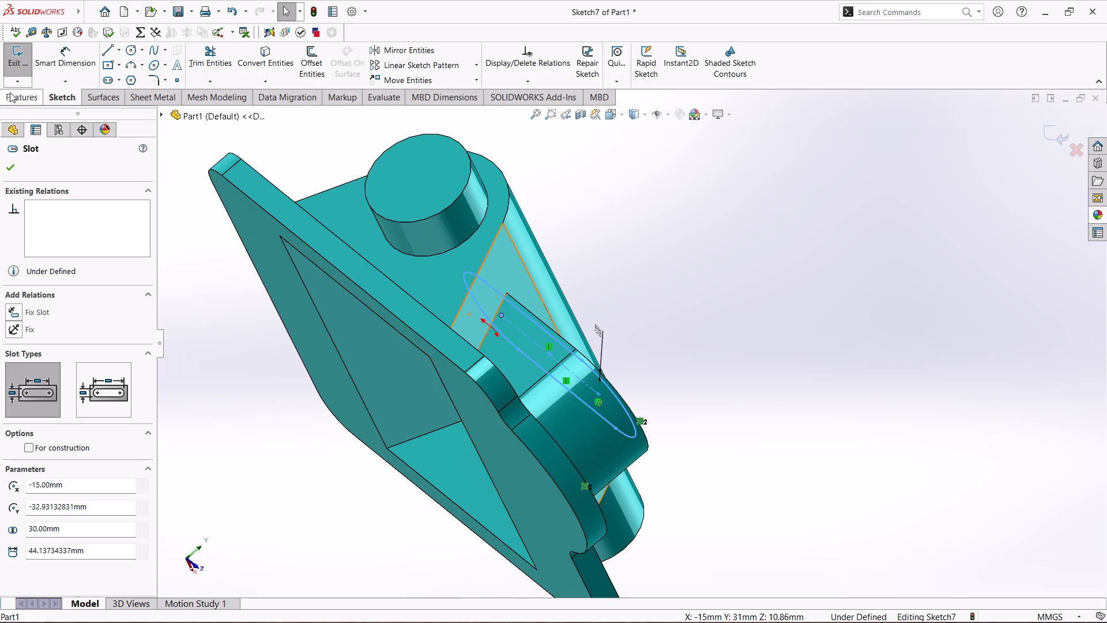
pyautogui.click(11, 100)
pyautogui.click(201, 74)
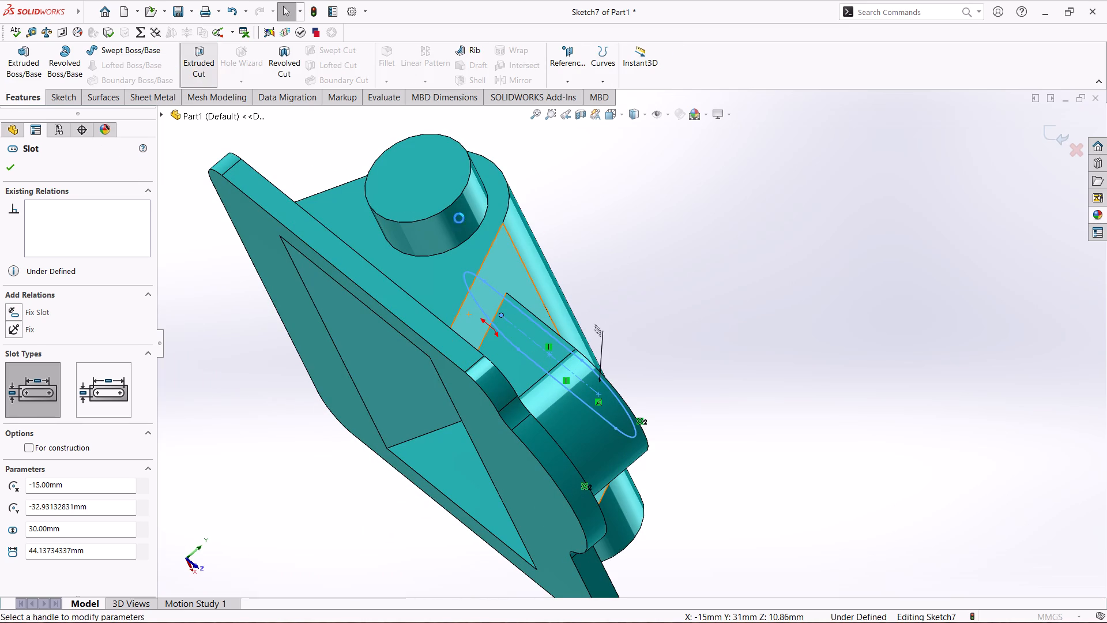
pyautogui.moveTo(722, 255); pyautogui.dragTo(624, 310, button='middle')
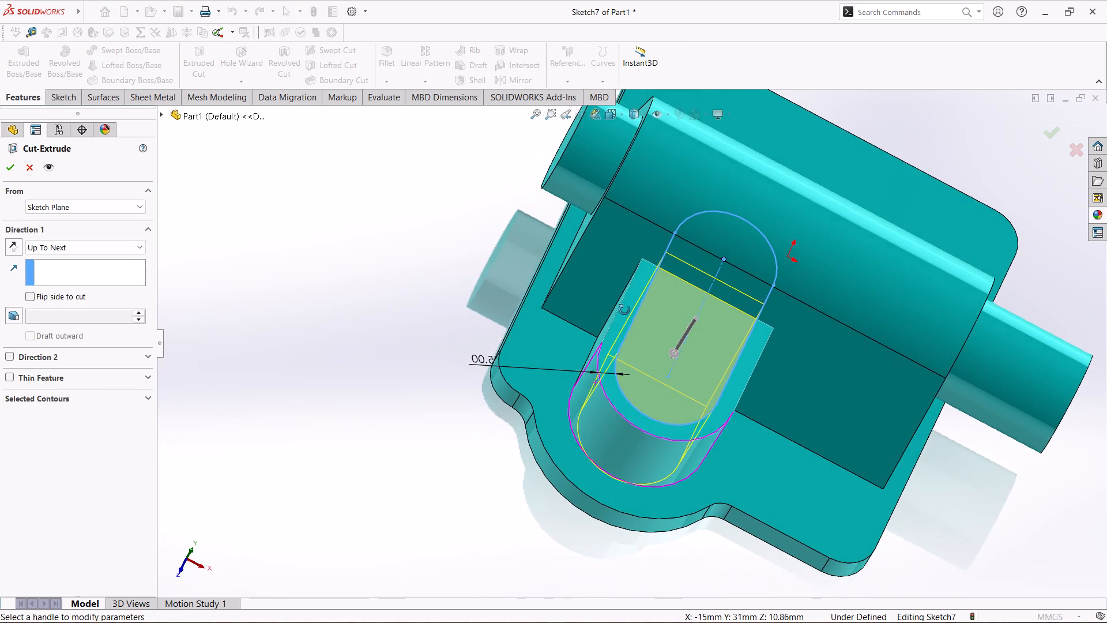
pyautogui.moveTo(624, 310); pyautogui.dragTo(622, 307, button='middle')
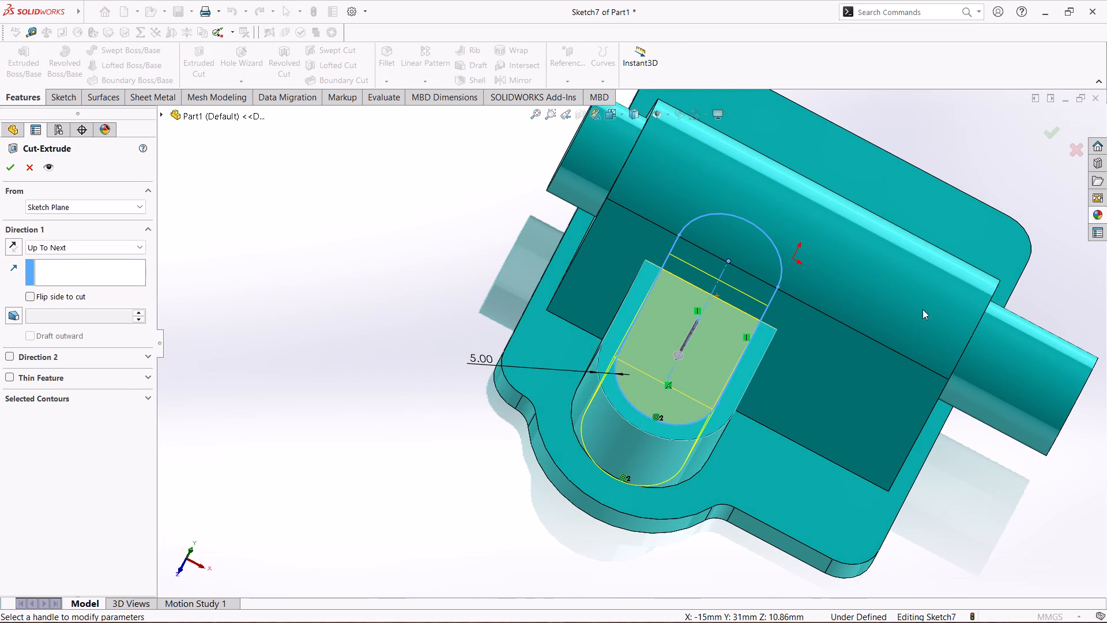
pyautogui.scroll(-1, 405, 337)
pyautogui.moveTo(405, 342); pyautogui.dragTo(484, 374, button='middle')
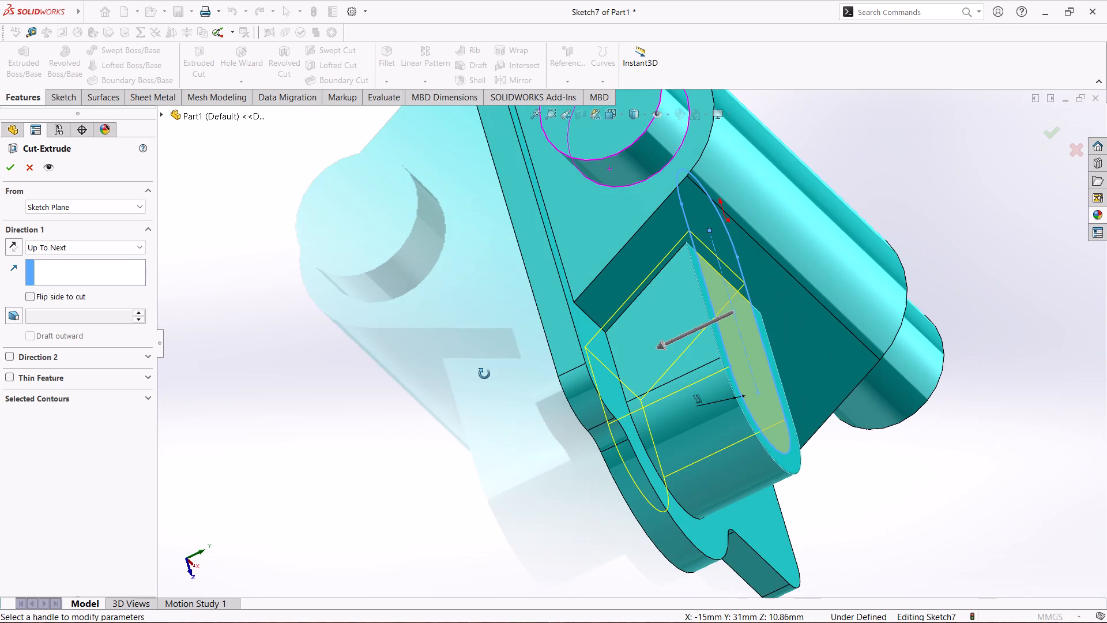
pyautogui.moveTo(484, 374); pyautogui.dragTo(490, 375, button='middle')
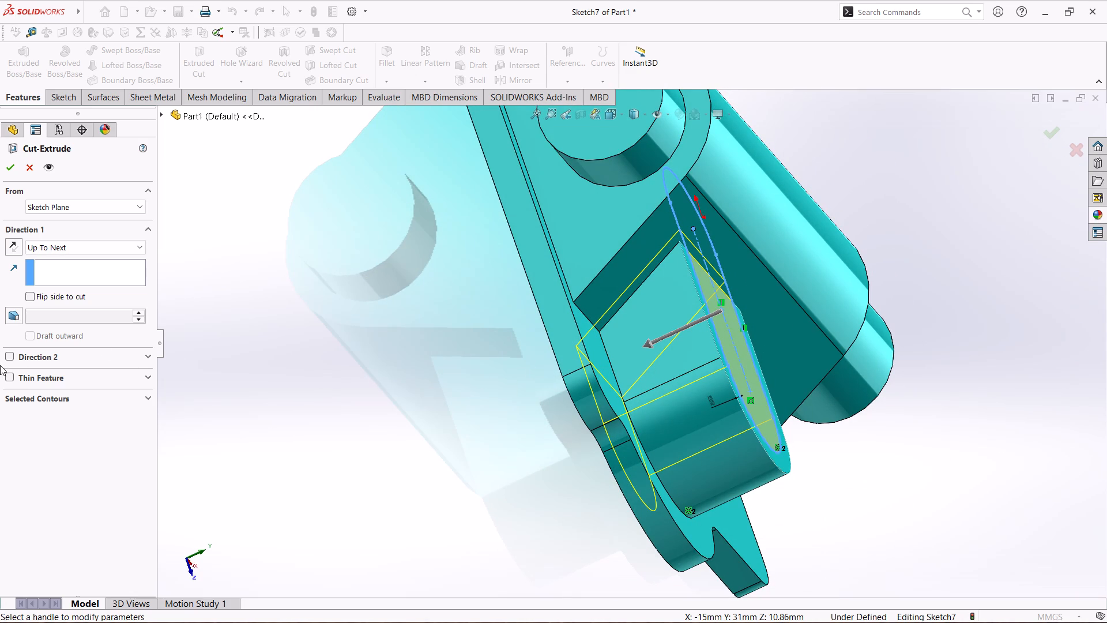
pyautogui.click(77, 242)
pyautogui.click(78, 260)
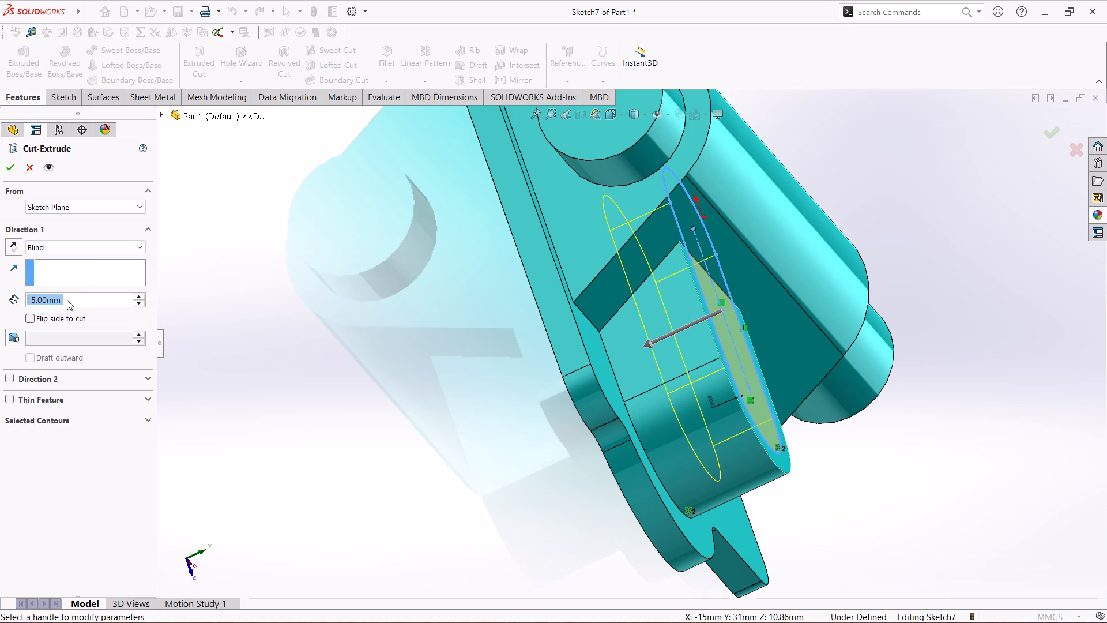
pyautogui.click(70, 205)
pyautogui.click(76, 247)
pyautogui.moveTo(73, 231); pyautogui.dragTo(4, 237)
pyautogui.press('5')
pyautogui.press('Return')
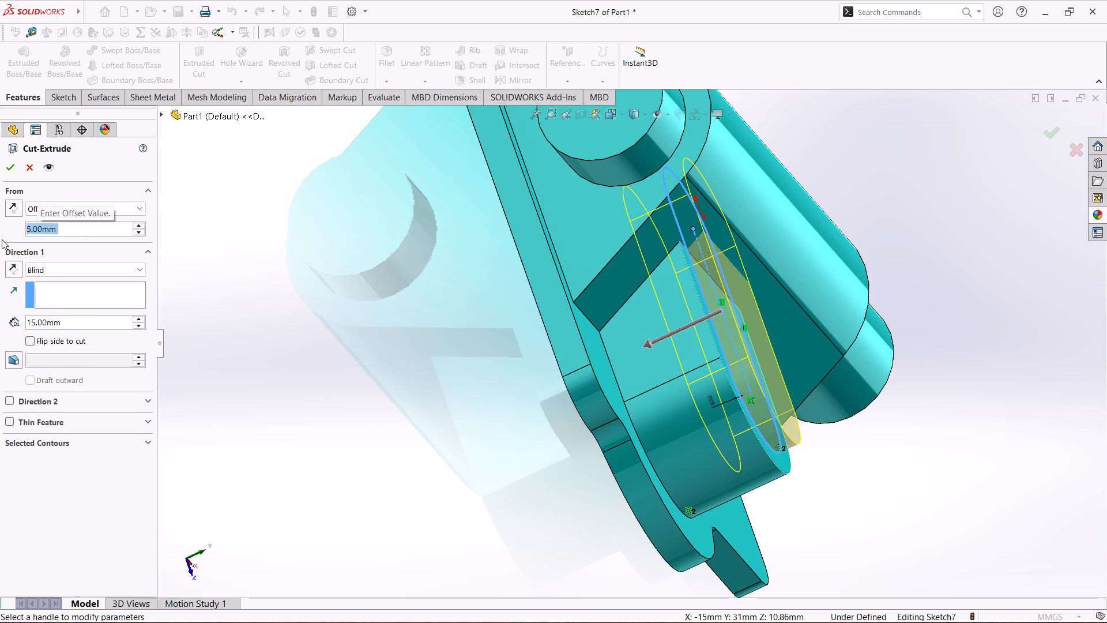
pyautogui.click(8, 270)
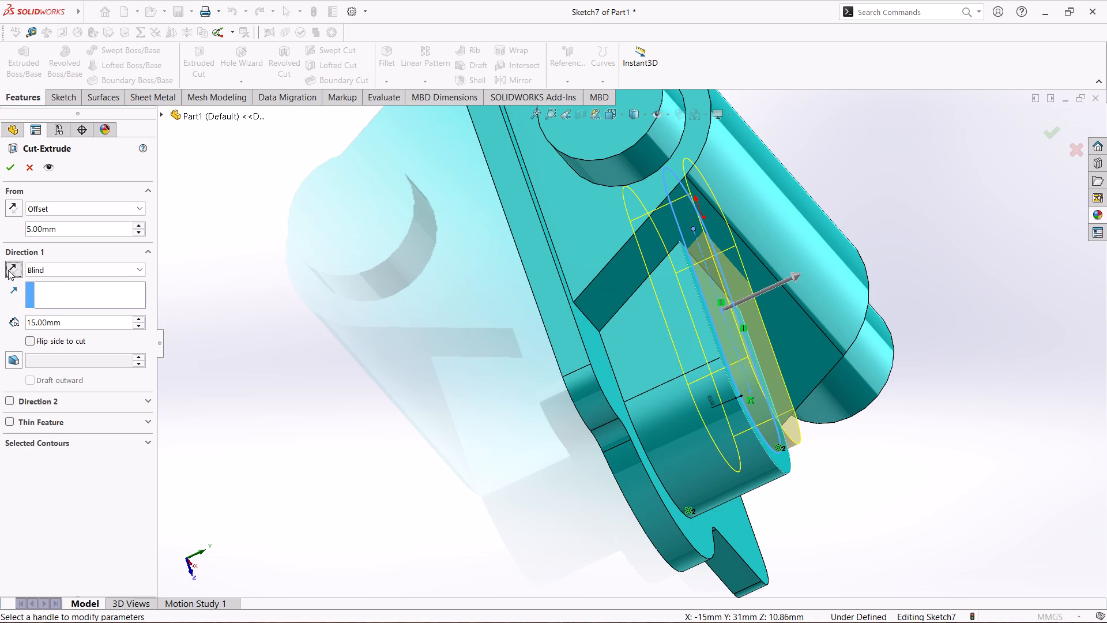
pyautogui.click(8, 270)
pyautogui.click(11, 209)
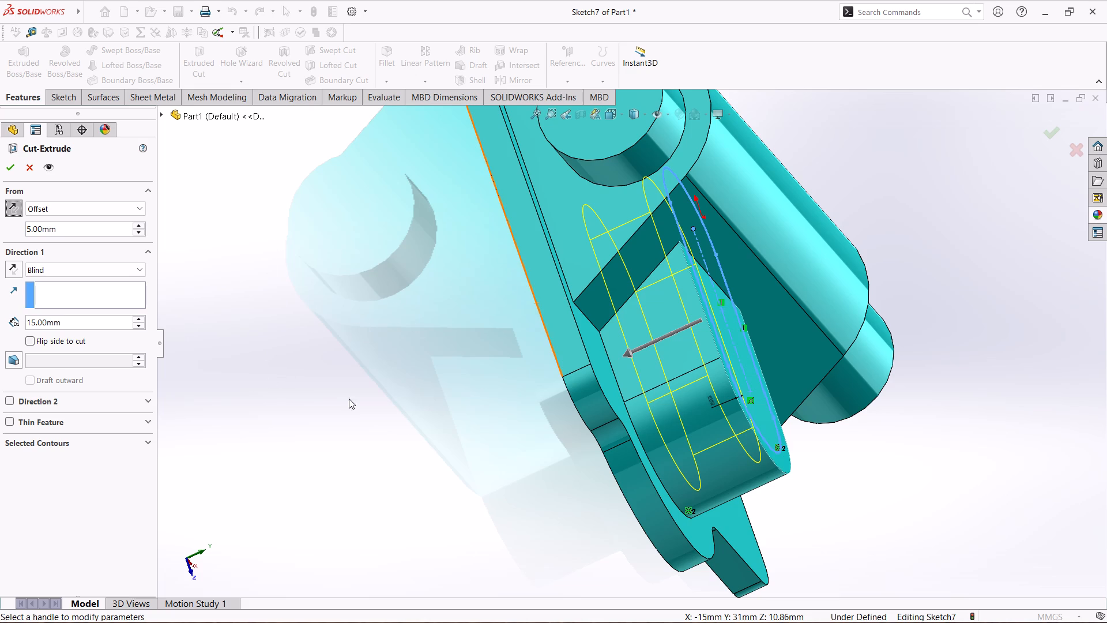
# Extend the slot cut Through All towards the base plate and complete it.
pyautogui.moveTo(603, 539); pyautogui.dragTo(664, 543, button='middle')
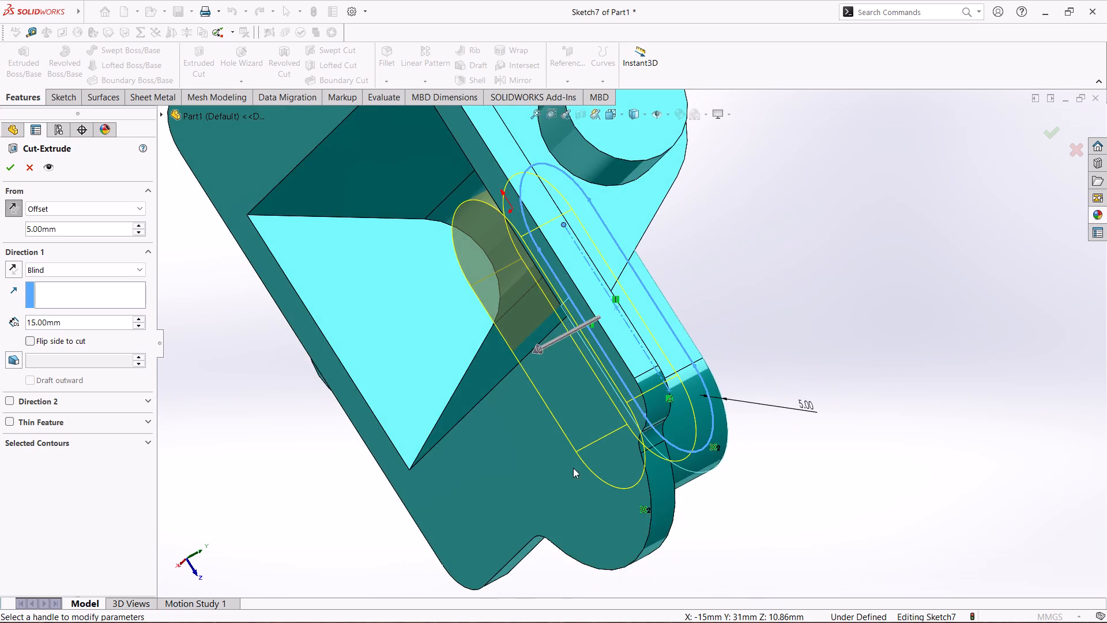
pyautogui.scroll(3, 496, 367)
pyautogui.moveTo(431, 341); pyautogui.dragTo(382, 418, button='middle')
pyautogui.moveTo(600, 504); pyautogui.dragTo(607, 503, button='middle')
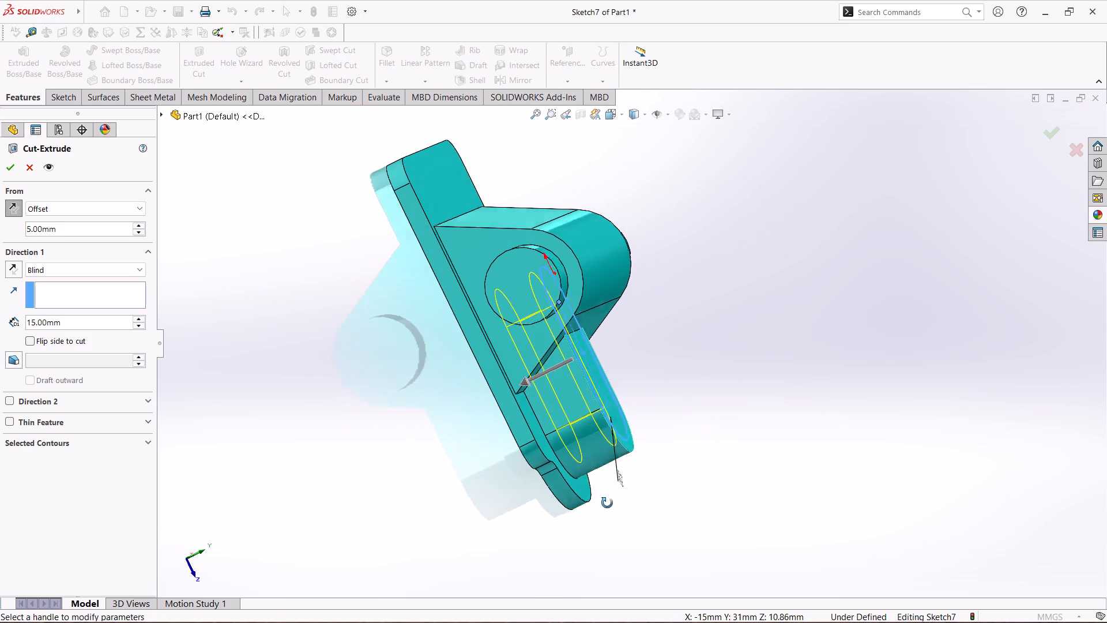
pyautogui.moveTo(607, 503); pyautogui.dragTo(616, 497, button='middle')
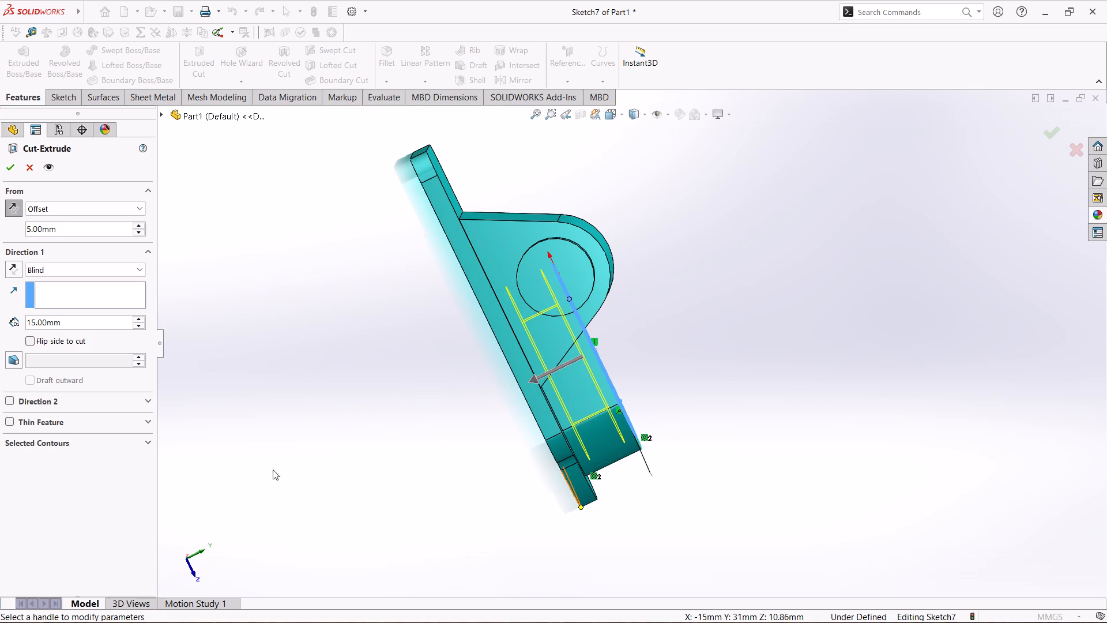
pyautogui.click(89, 271)
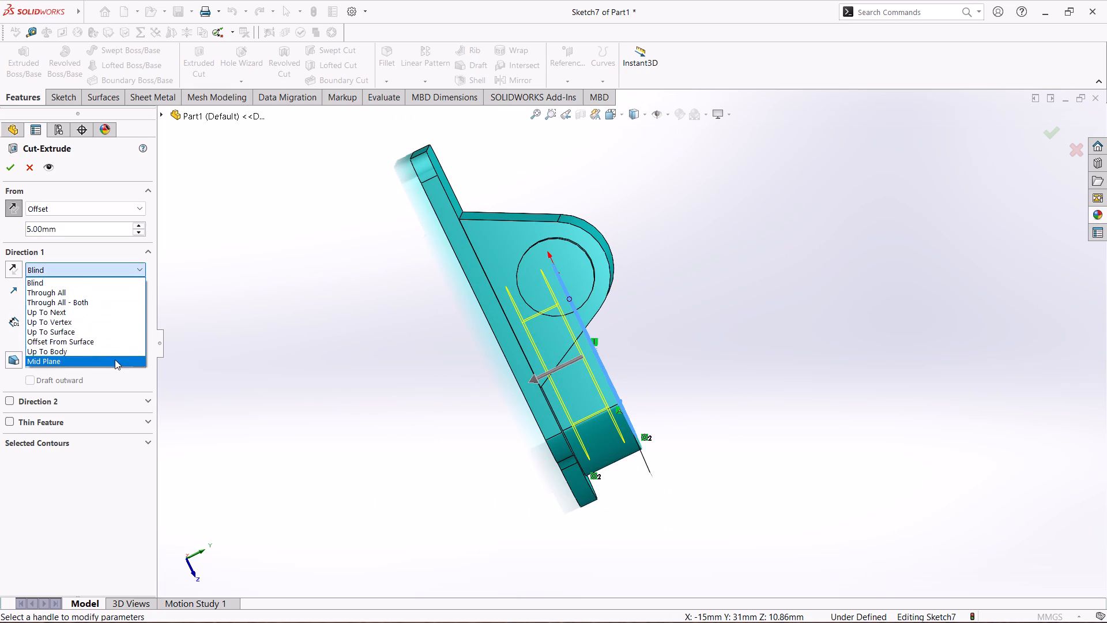
pyautogui.click(115, 293)
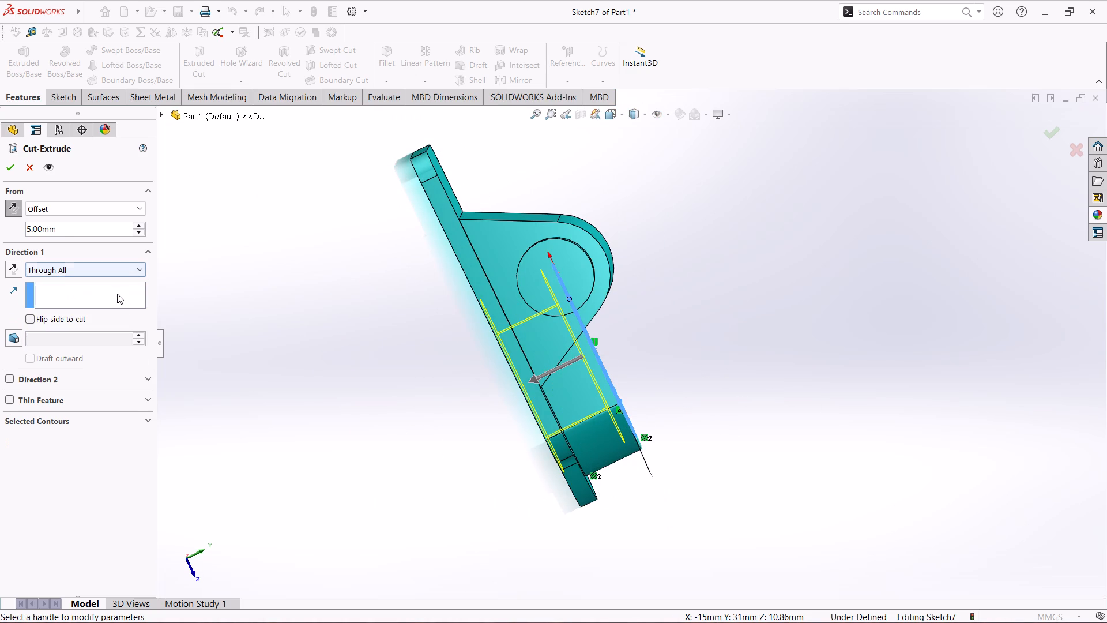
pyautogui.click(13, 171)
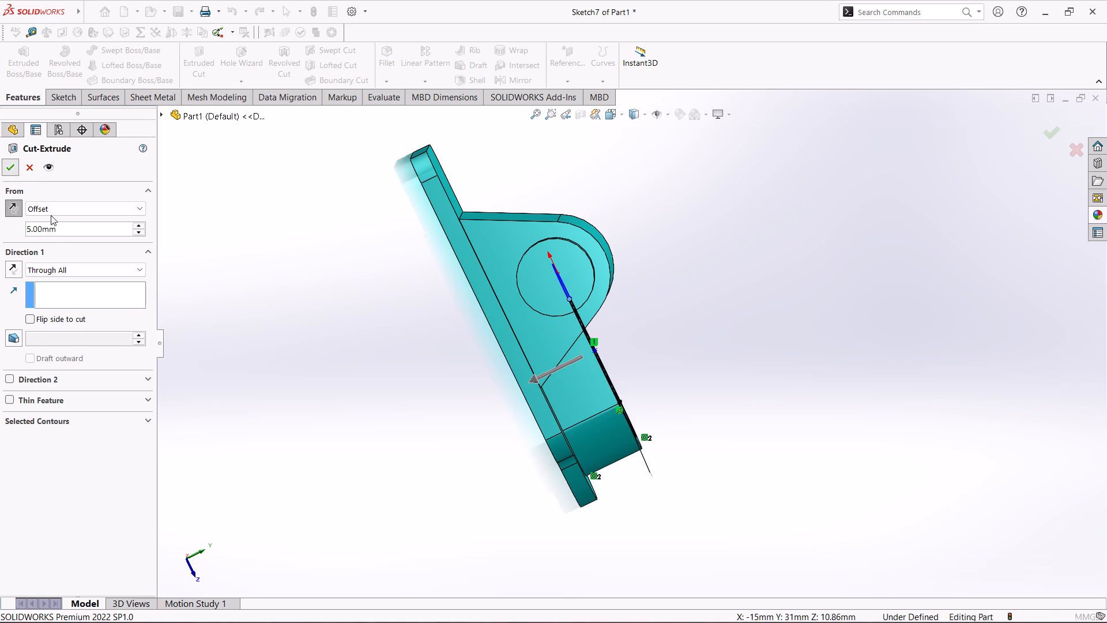
# Examine the hollowed slot-shaped boss from the underside, face-on and from the side.
pyautogui.moveTo(481, 442); pyautogui.dragTo(450, 486, button='middle')
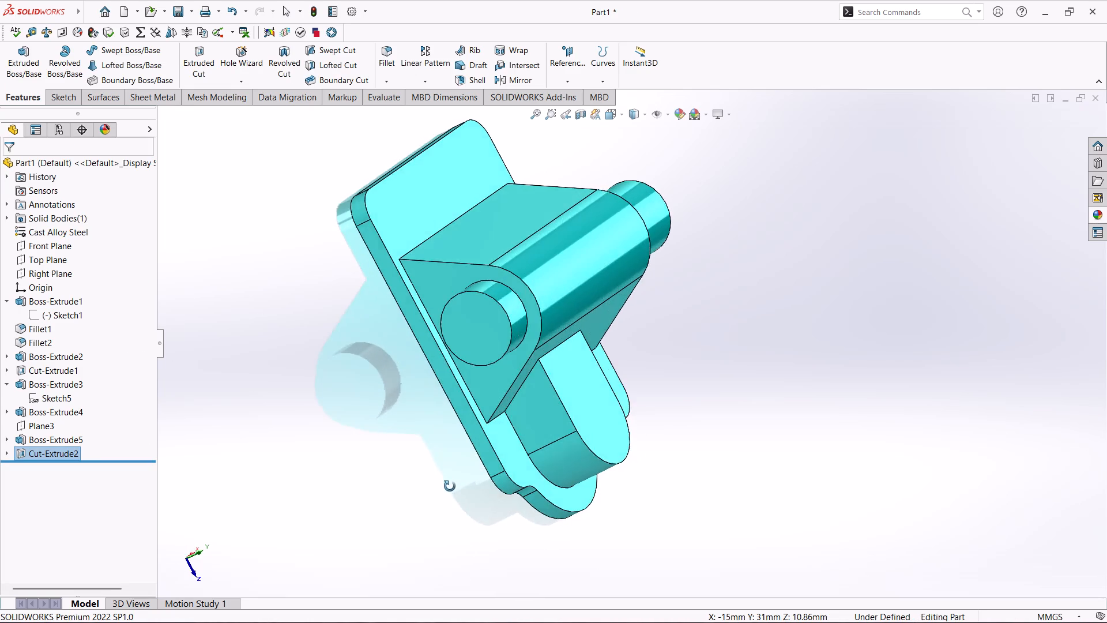
pyautogui.moveTo(450, 486); pyautogui.dragTo(575, 453, button='middle')
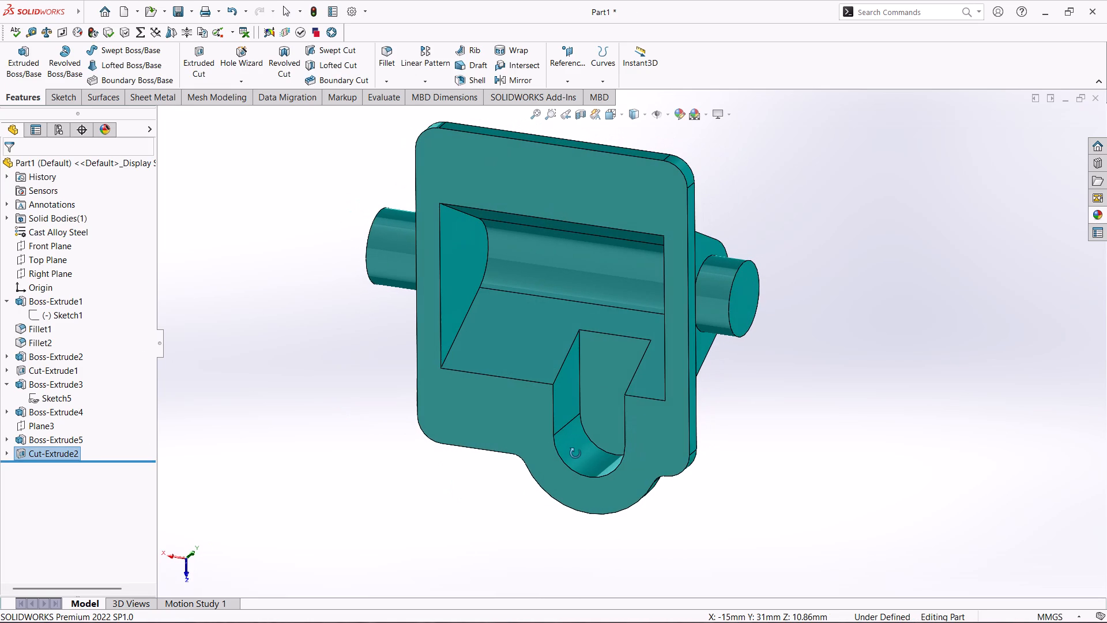
pyautogui.moveTo(575, 453); pyautogui.dragTo(526, 485, button='middle')
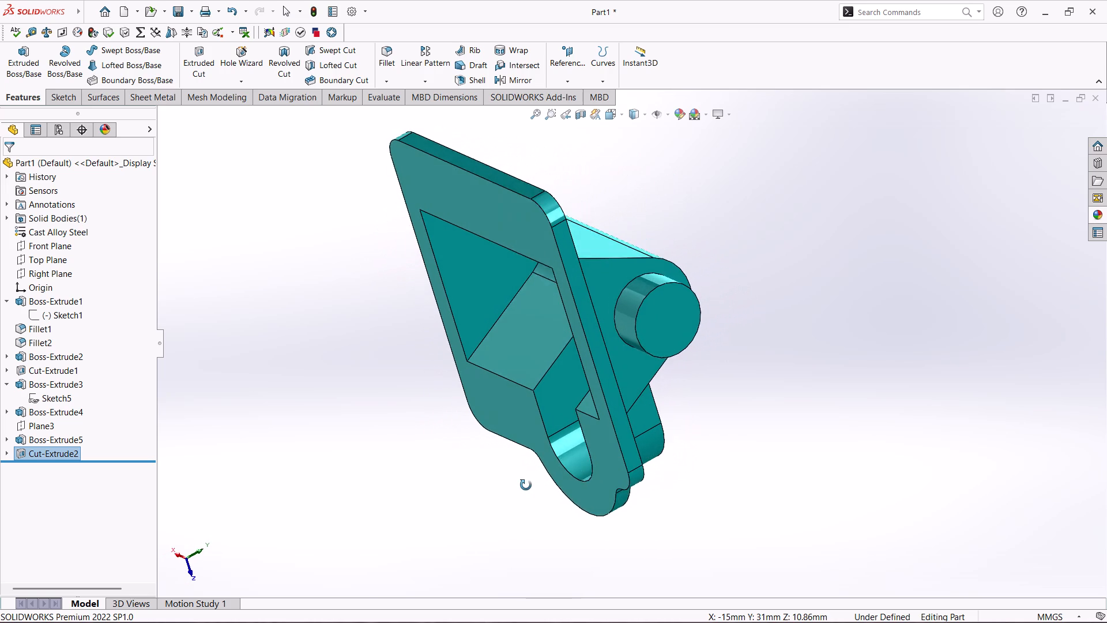
pyautogui.moveTo(526, 485); pyautogui.dragTo(544, 415, button='middle')
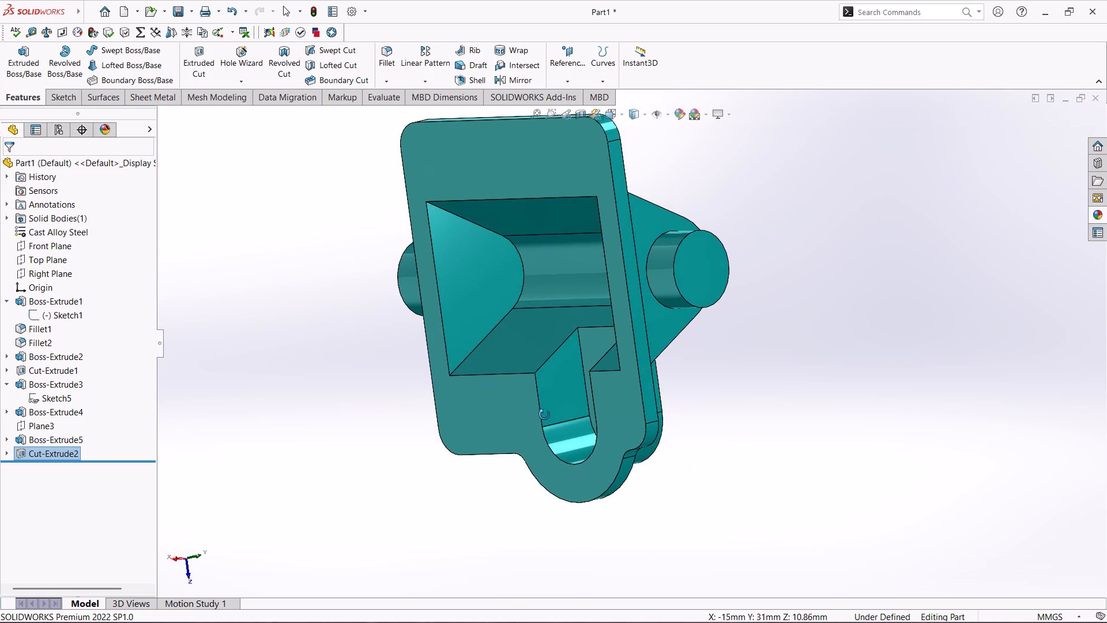
pyautogui.moveTo(544, 415); pyautogui.dragTo(521, 426, button='middle')
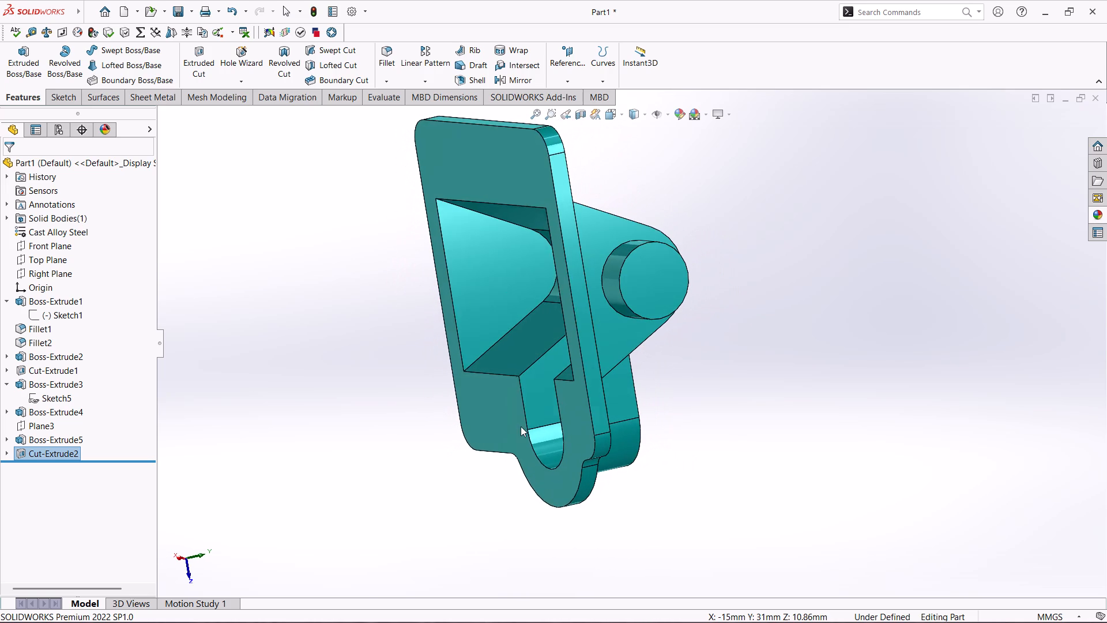
pyautogui.rightClick(50, 452)
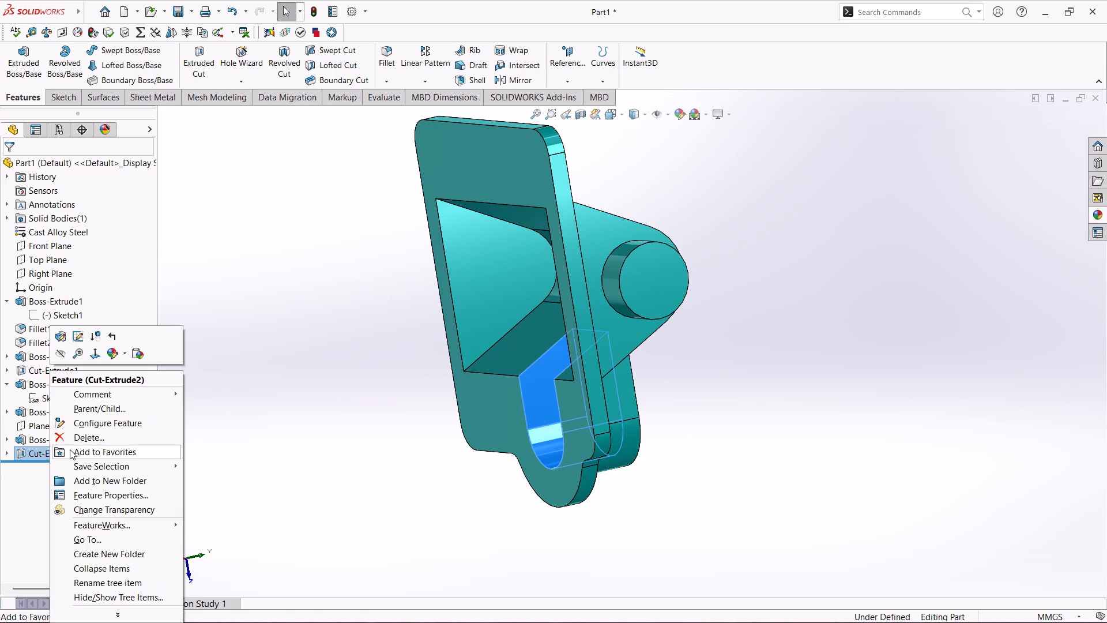
pyautogui.click(95, 359)
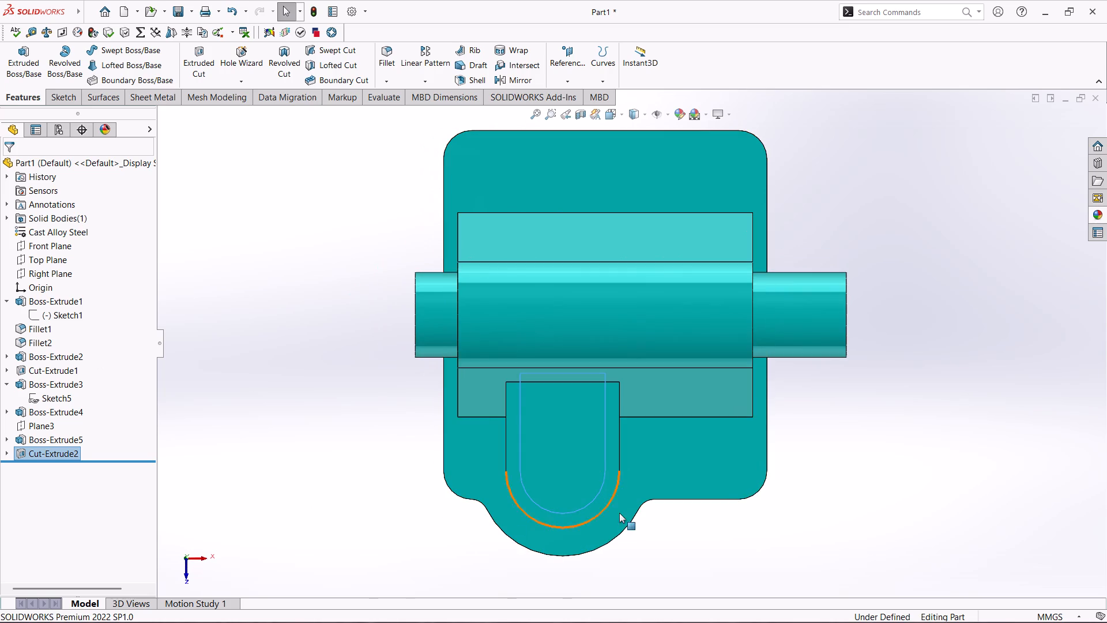
pyautogui.moveTo(716, 544); pyautogui.dragTo(749, 294, button='middle')
pyautogui.moveTo(672, 436); pyautogui.dragTo(705, 450, button='middle')
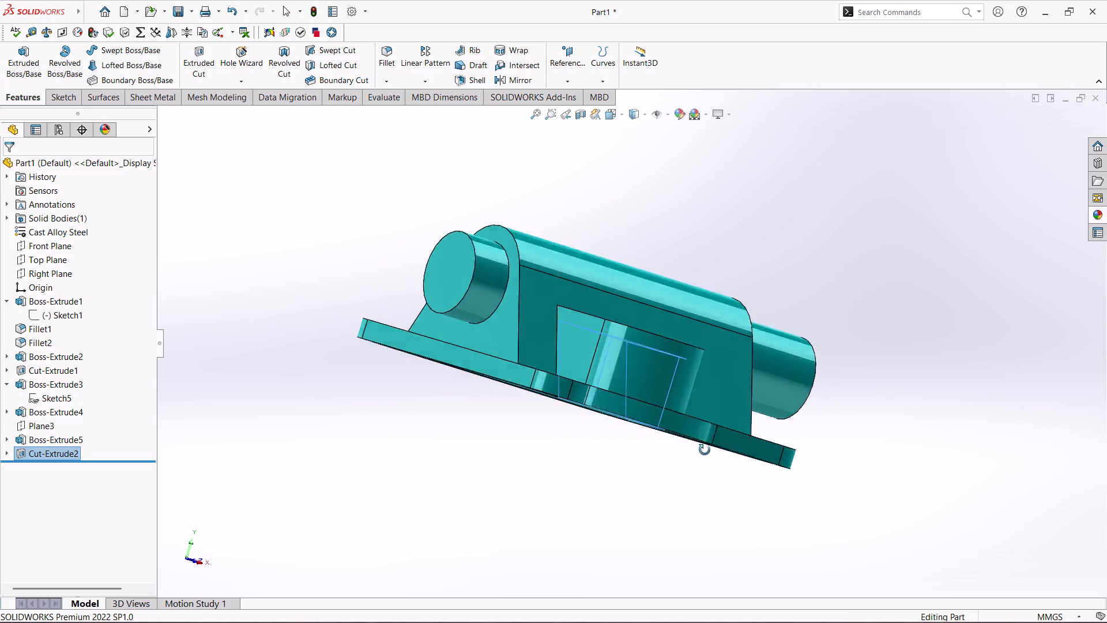
pyautogui.moveTo(705, 450); pyautogui.dragTo(762, 486, button='middle')
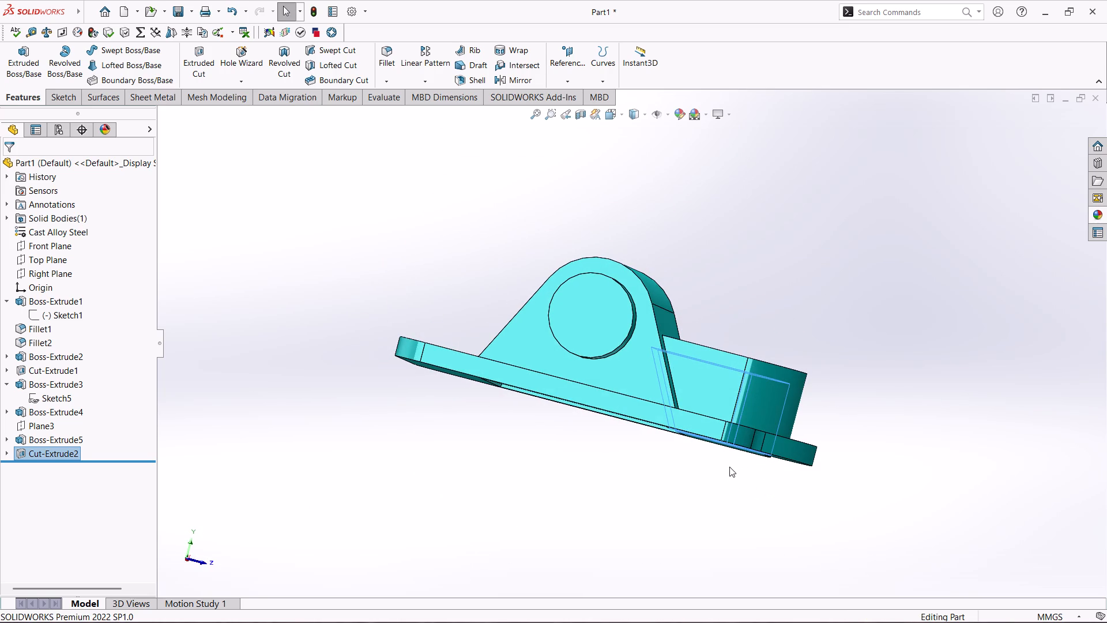
# Examine the hollowed housing in section at the Front, Top and Right planes.
pyautogui.click(580, 114)
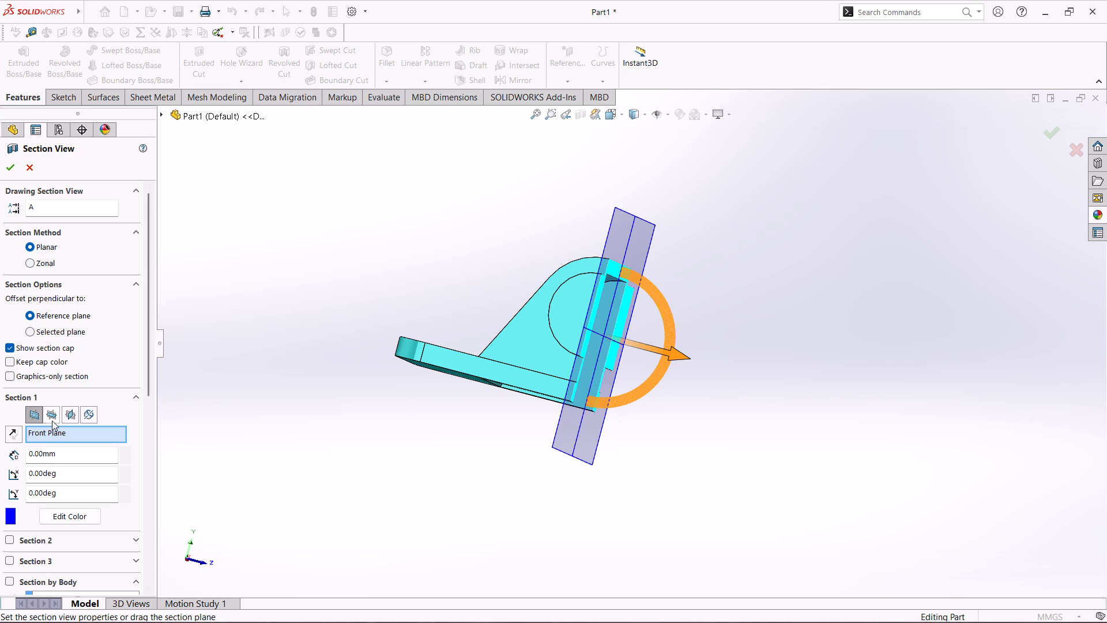
pyautogui.click(51, 404)
pyautogui.moveTo(758, 504); pyautogui.dragTo(740, 515, button='middle')
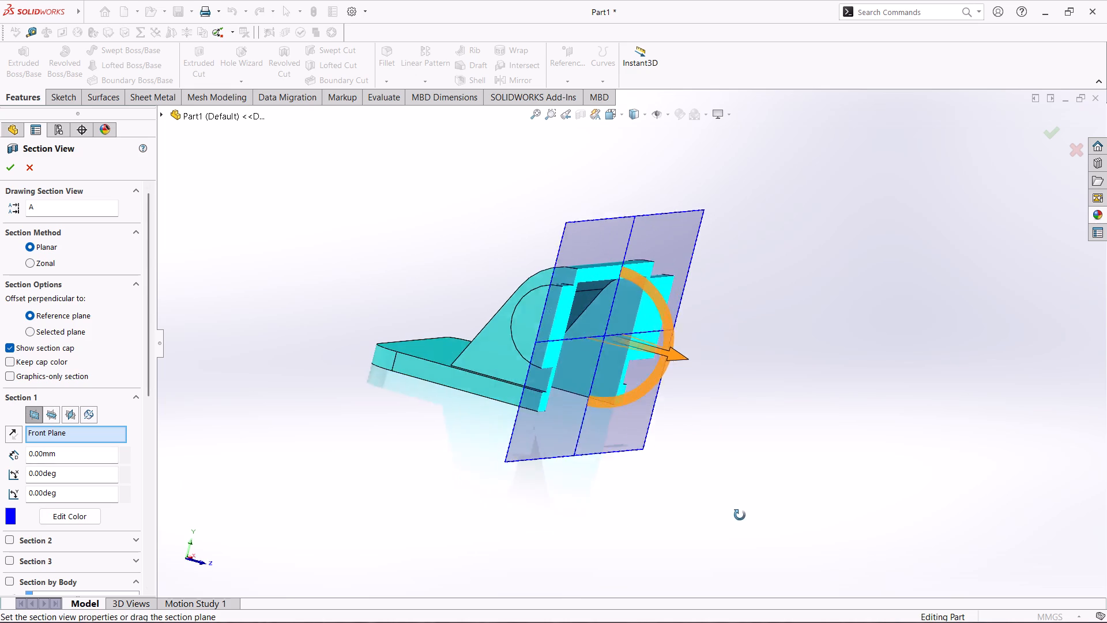
pyautogui.moveTo(740, 515); pyautogui.dragTo(661, 501, button='middle')
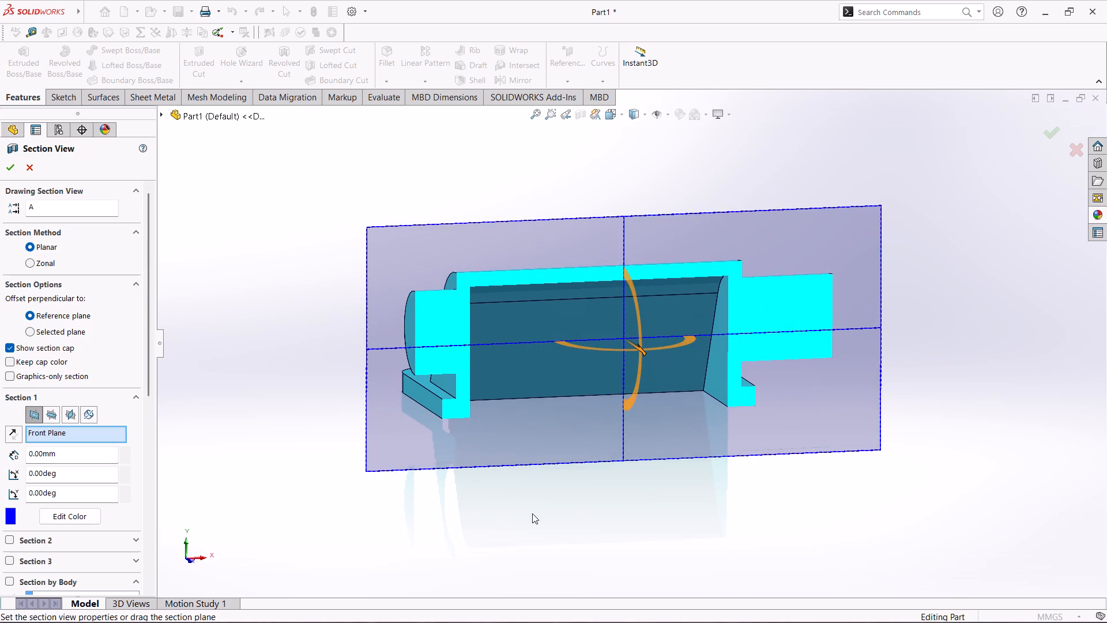
pyautogui.click(48, 415)
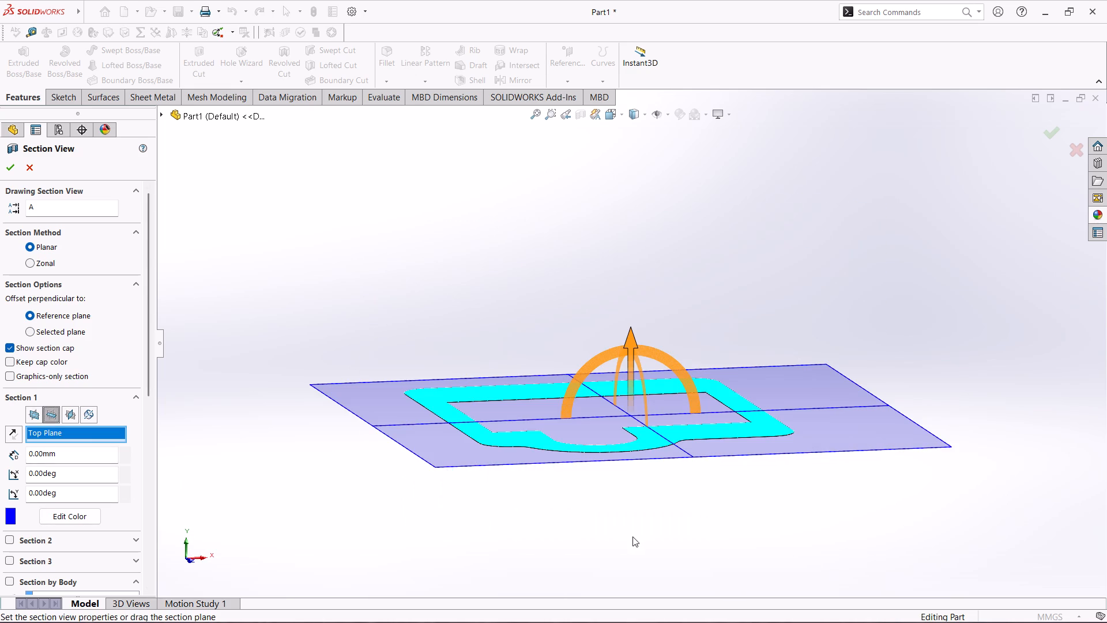
pyautogui.moveTo(634, 536); pyautogui.dragTo(674, 507, button='middle')
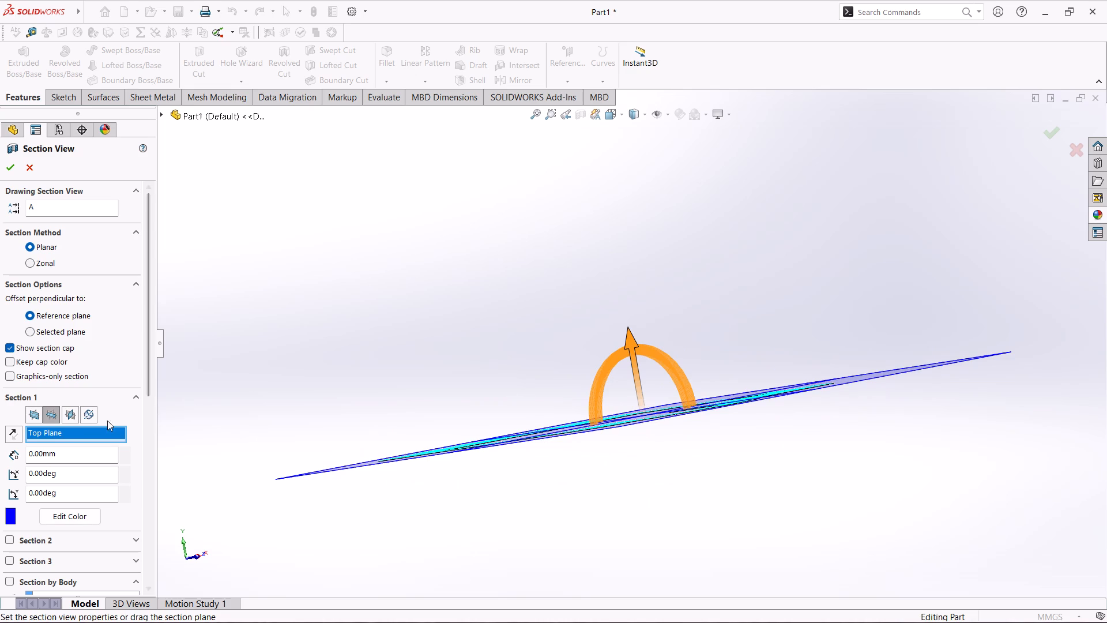
pyautogui.click(64, 419)
pyautogui.moveTo(824, 528); pyautogui.dragTo(767, 533, button='middle')
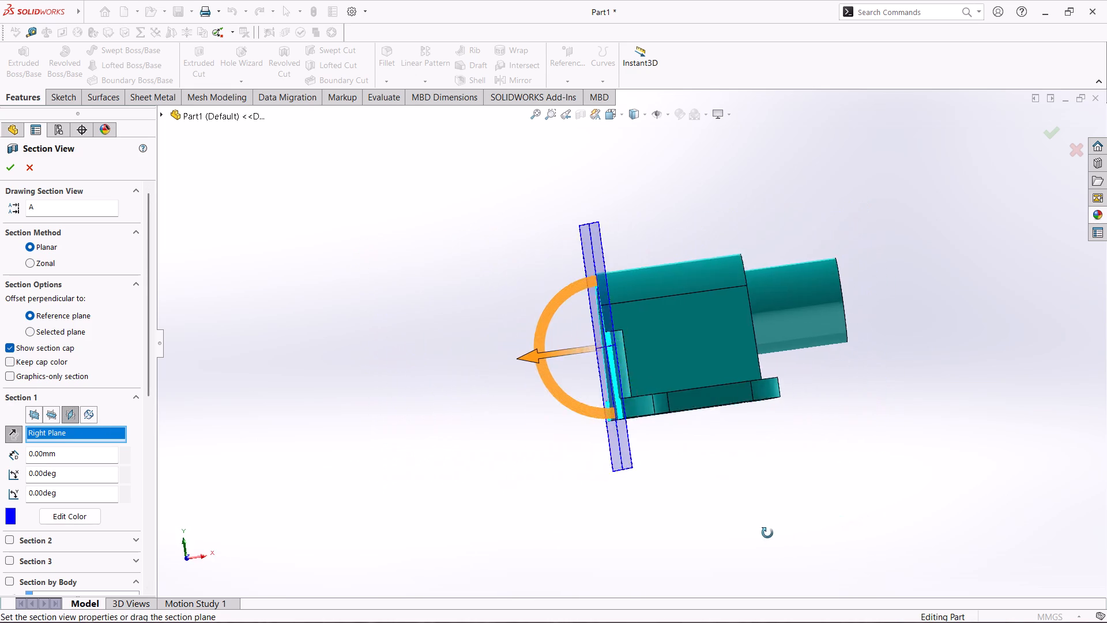
pyautogui.moveTo(767, 533); pyautogui.dragTo(857, 538, button='middle')
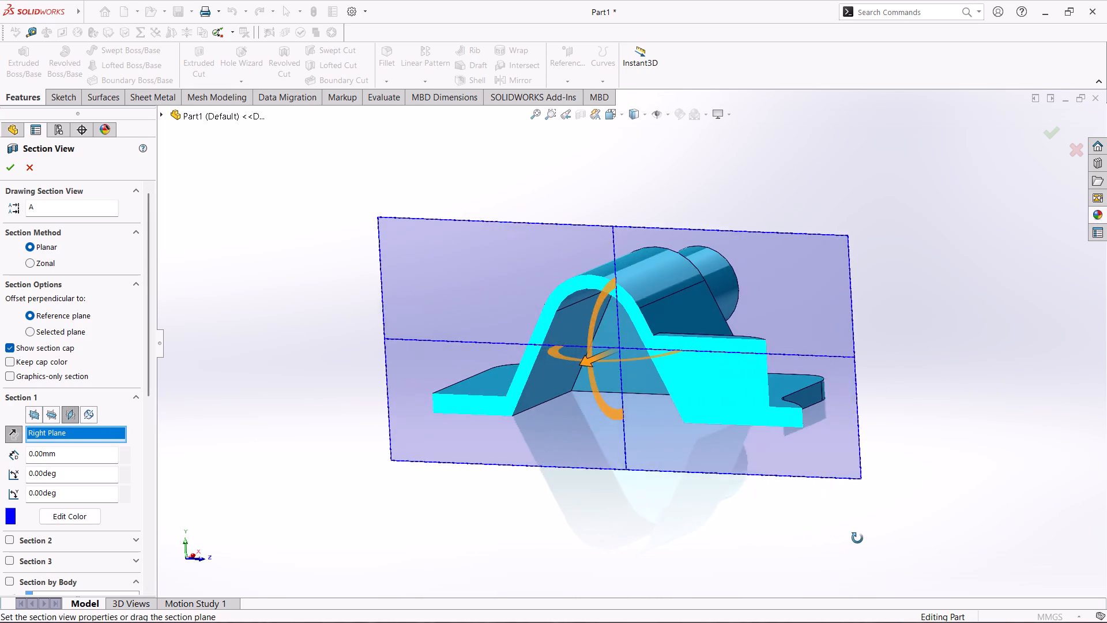
pyautogui.moveTo(857, 538); pyautogui.dragTo(861, 537, button='middle')
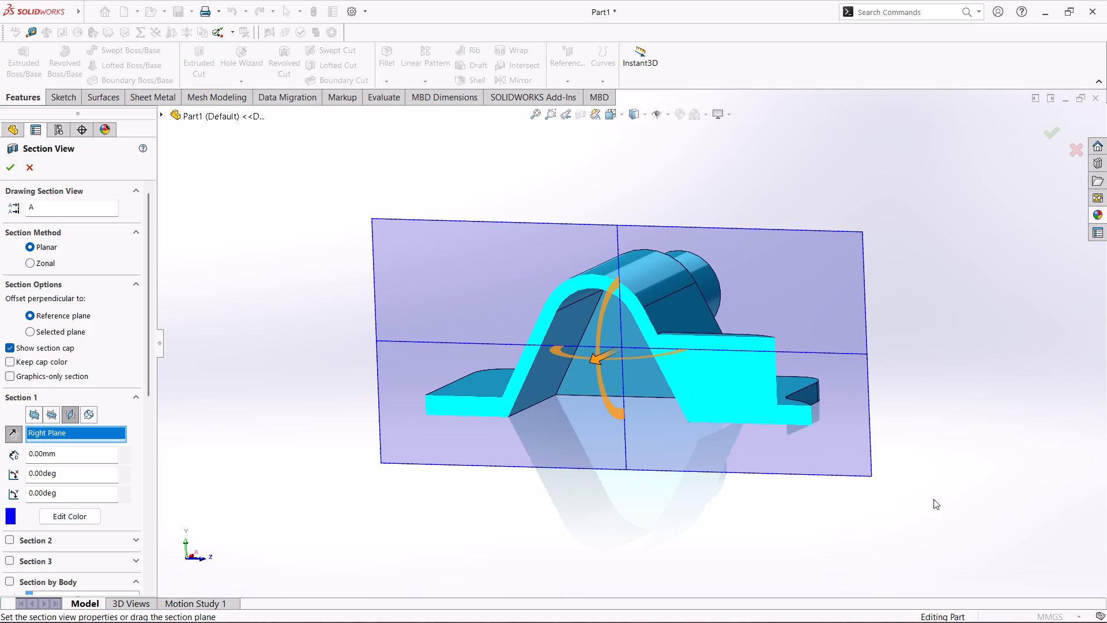
# Inspect the slot-shaped boss's cavity and walls at several offsets of the Right Plane section, and exit without keeping the section view.
pyautogui.moveTo(603, 359); pyautogui.dragTo(597, 386)
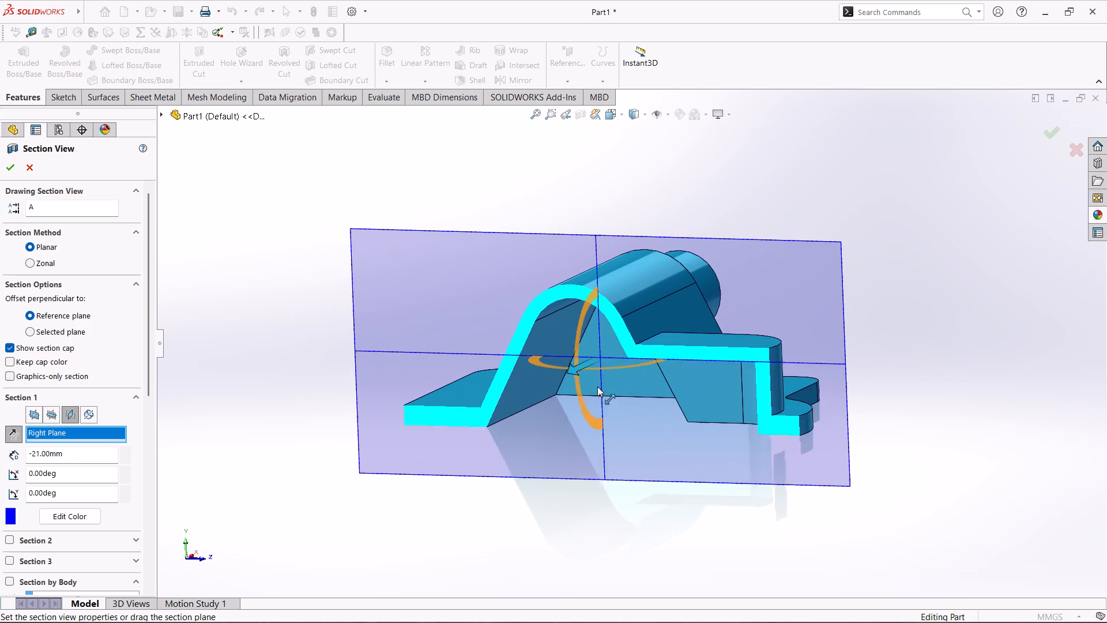
pyautogui.moveTo(597, 386); pyautogui.dragTo(597, 387)
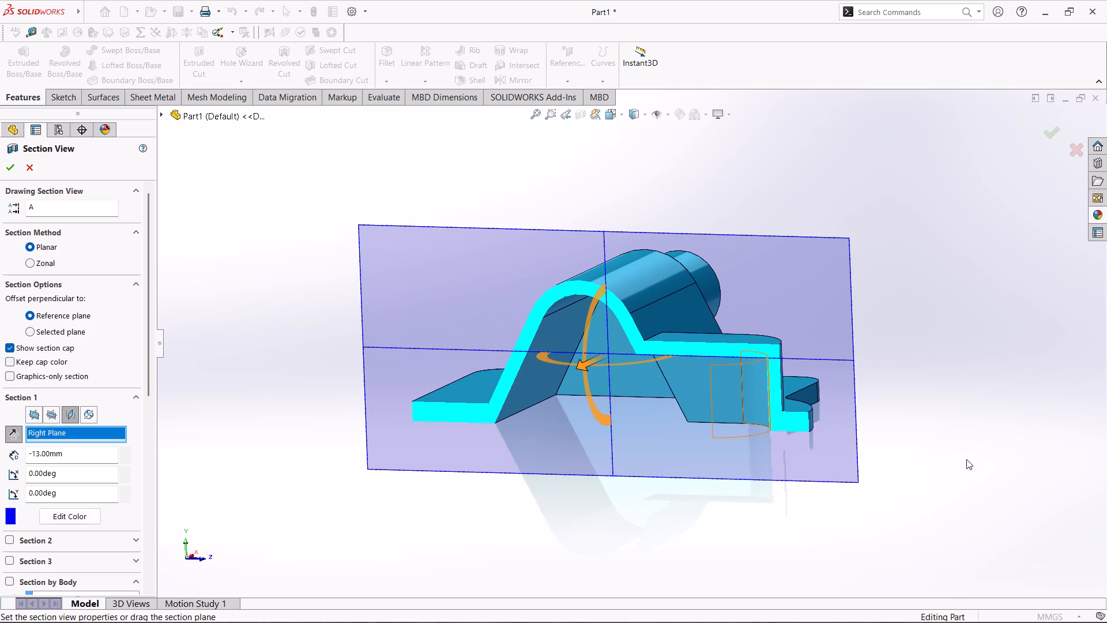
pyautogui.moveTo(935, 483); pyautogui.dragTo(894, 505, button='middle')
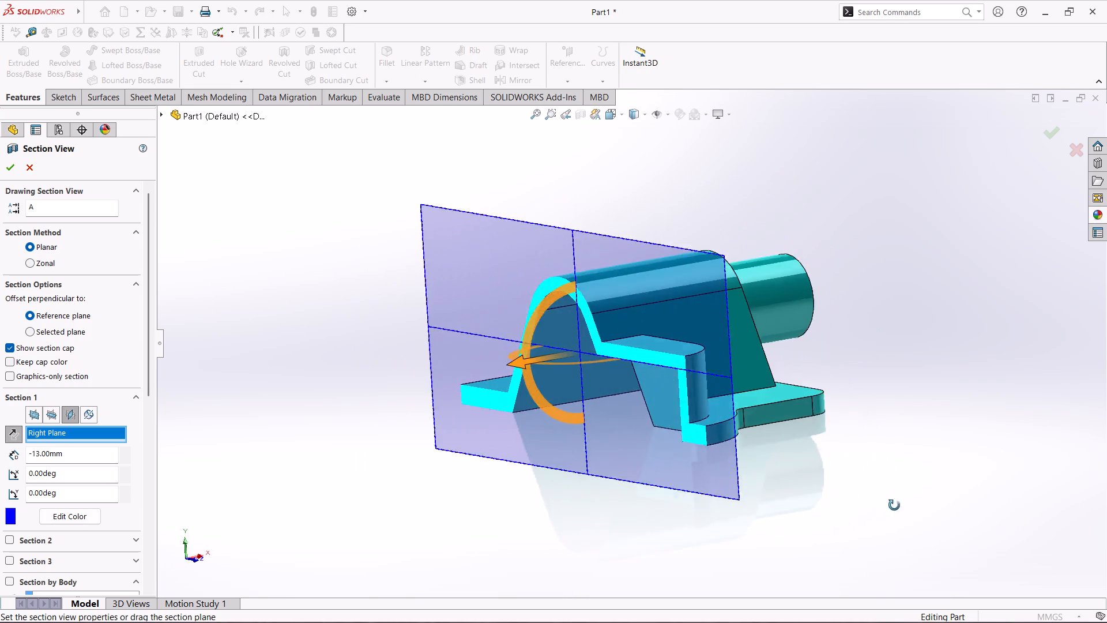
pyautogui.moveTo(894, 505); pyautogui.dragTo(939, 493, button='middle')
pyautogui.moveTo(589, 350); pyautogui.dragTo(603, 347)
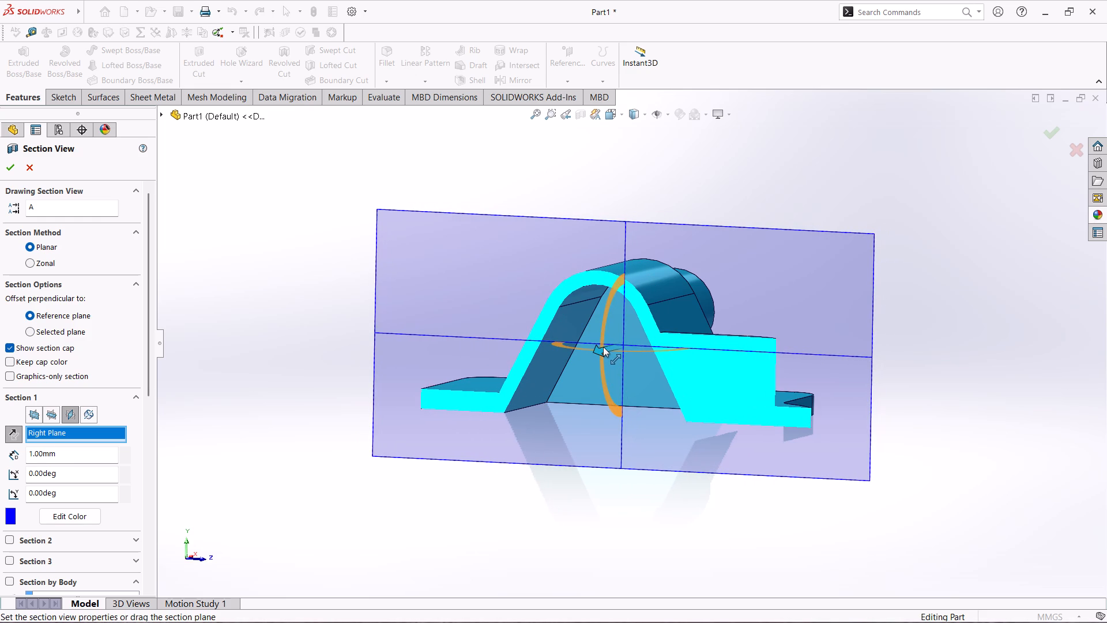
pyautogui.moveTo(603, 347); pyautogui.dragTo(563, 367)
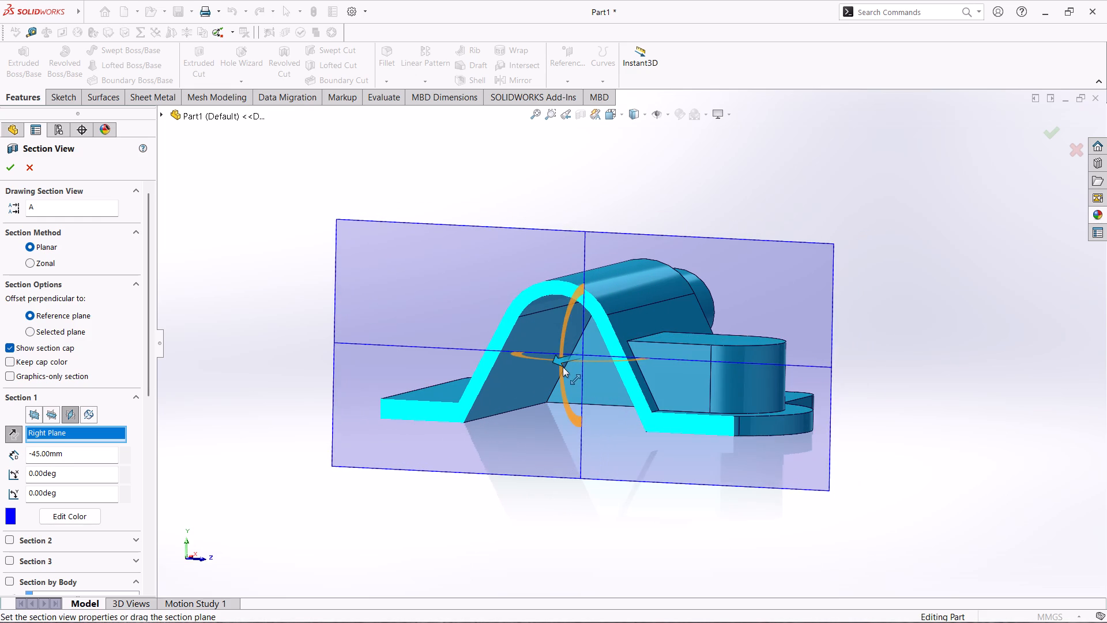
pyautogui.moveTo(563, 367); pyautogui.dragTo(596, 360)
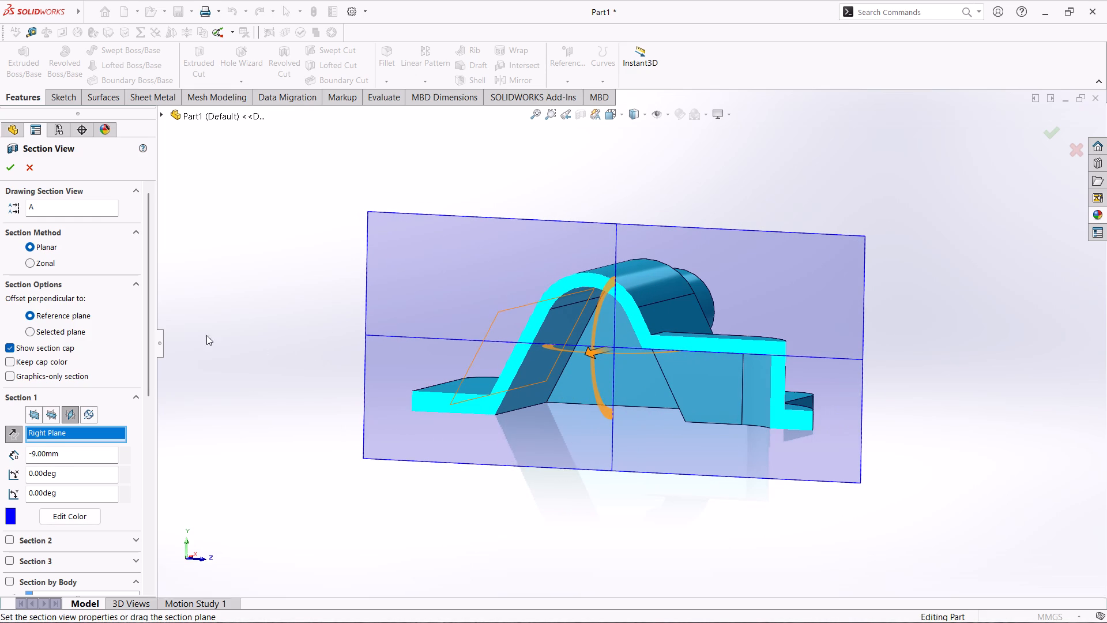
pyautogui.click(32, 166)
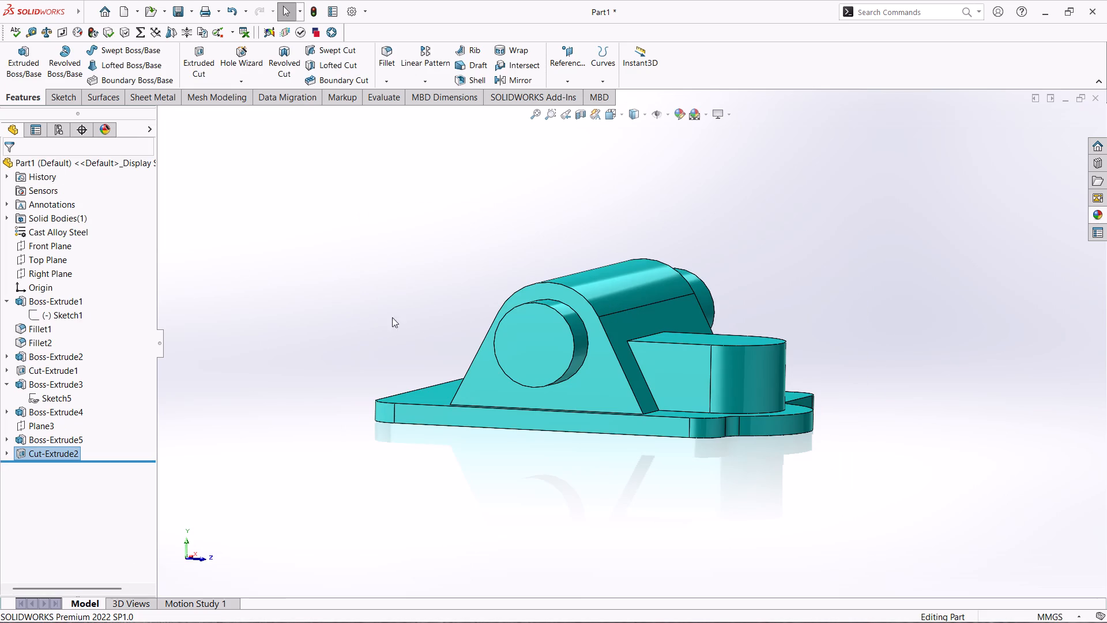
# Set up a legacy Hole Wizard hole of type Counterbored with a 13 mm diameter and the Up To Next end condition.
pyautogui.moveTo(743, 271); pyautogui.dragTo(668, 411, button='middle')
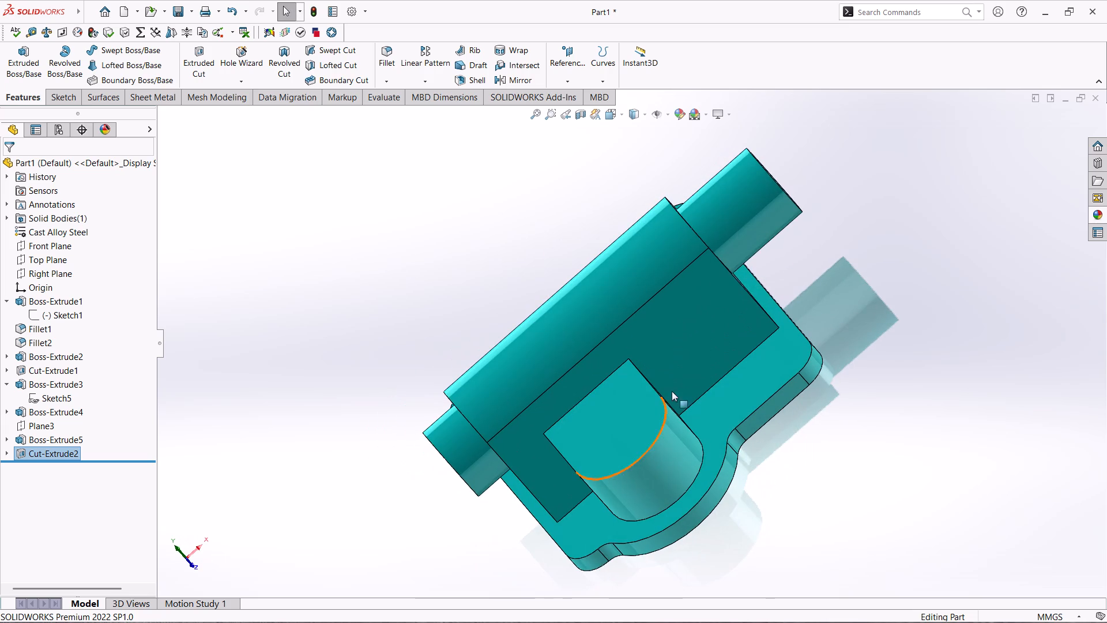
pyautogui.moveTo(767, 266); pyautogui.dragTo(767, 279, button='middle')
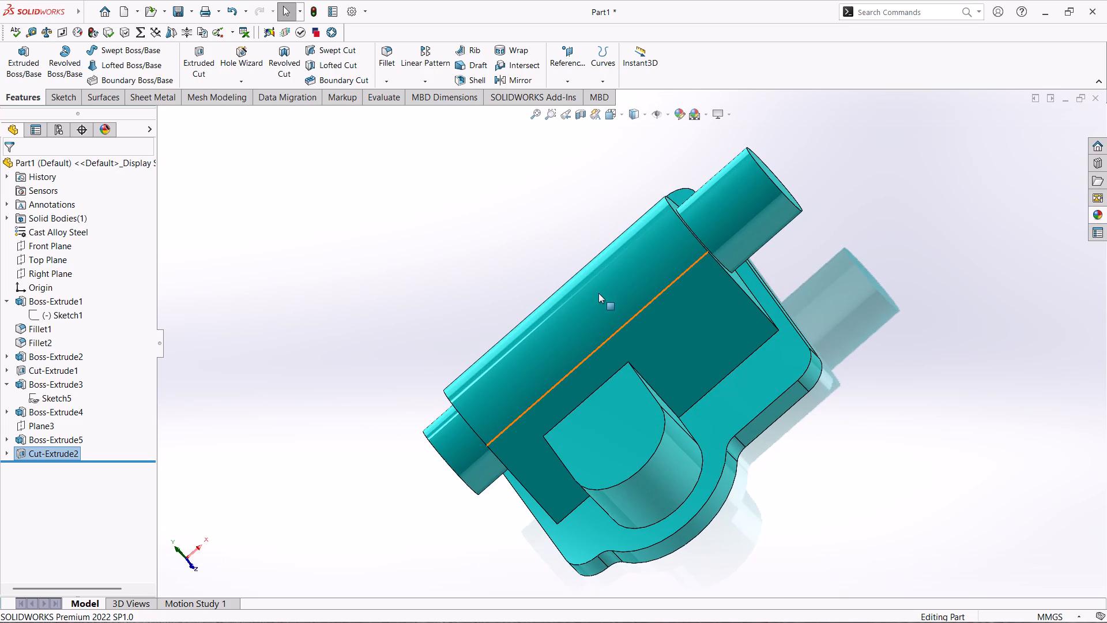
pyautogui.scroll(1, 641, 301)
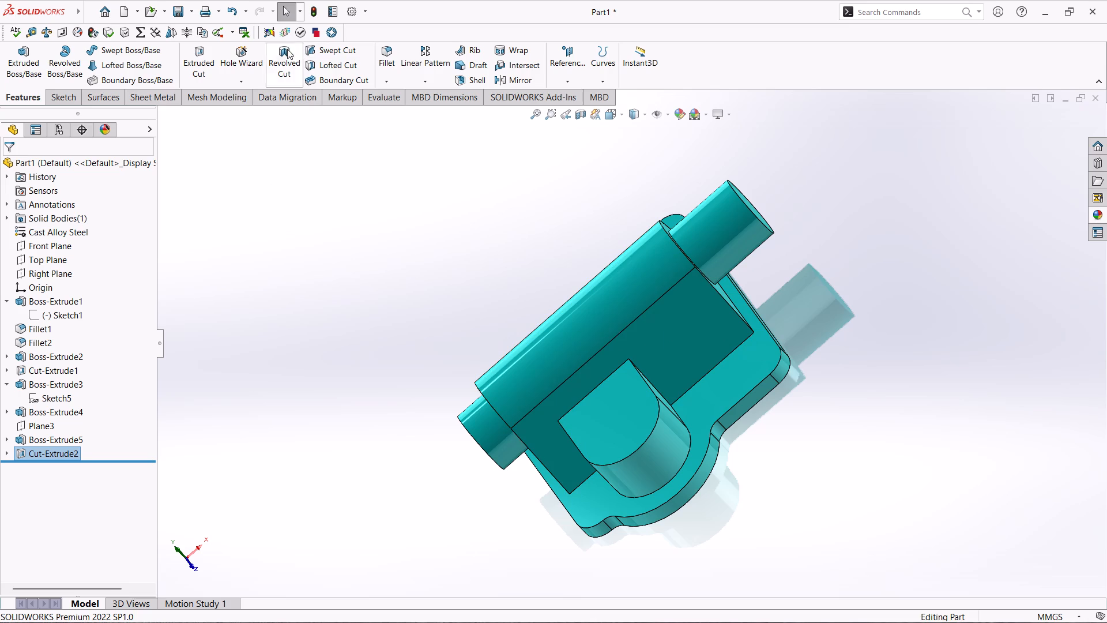
pyautogui.click(234, 66)
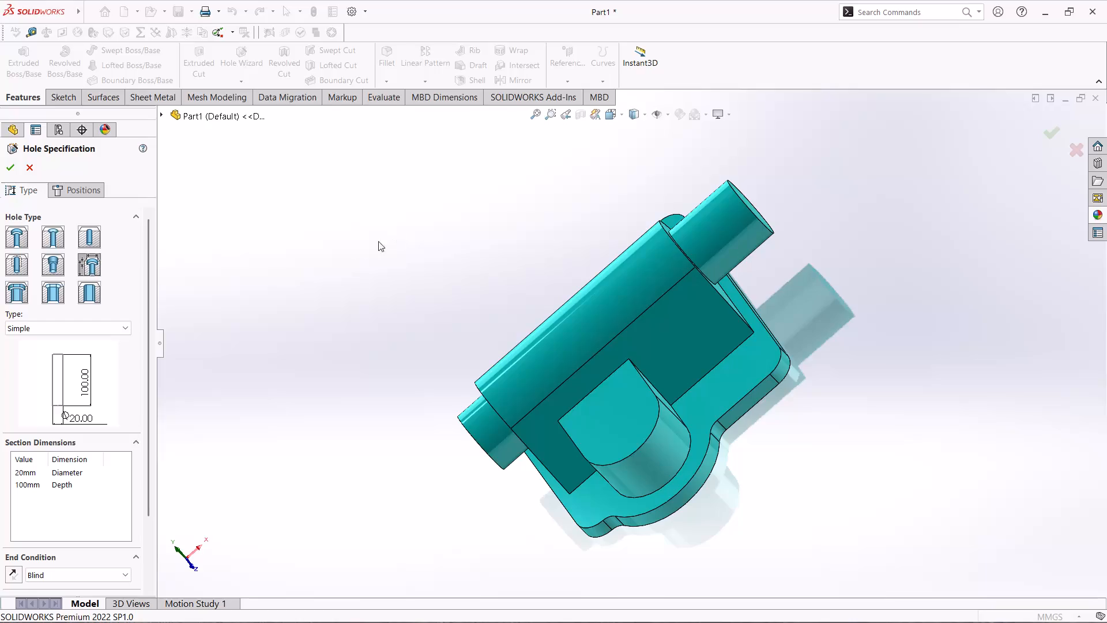
pyautogui.click(82, 260)
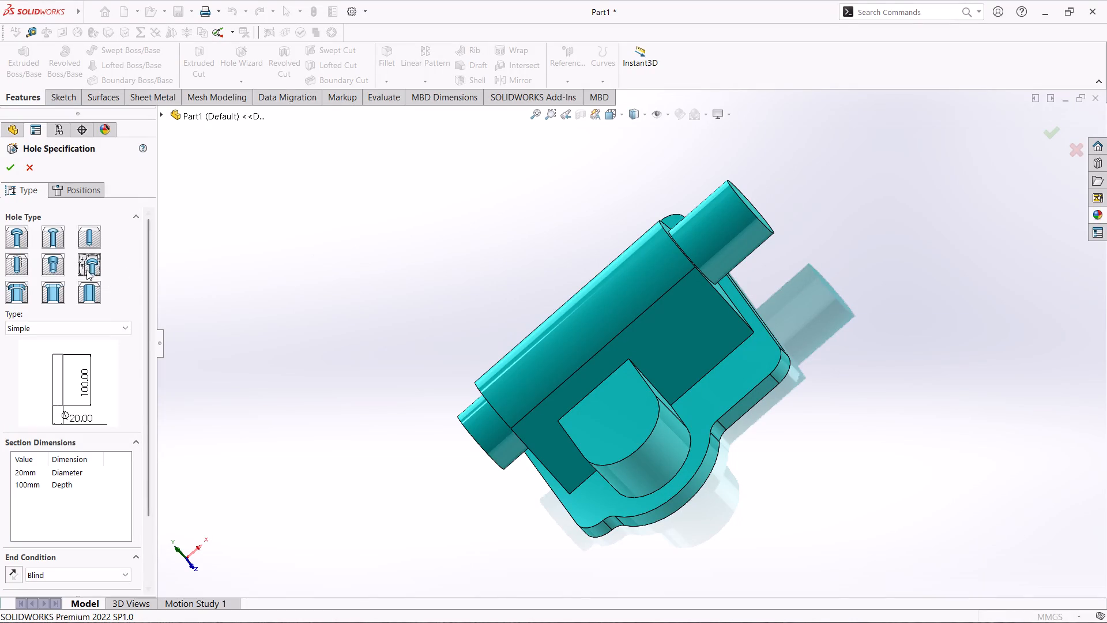
pyautogui.click(83, 269)
pyautogui.click(93, 327)
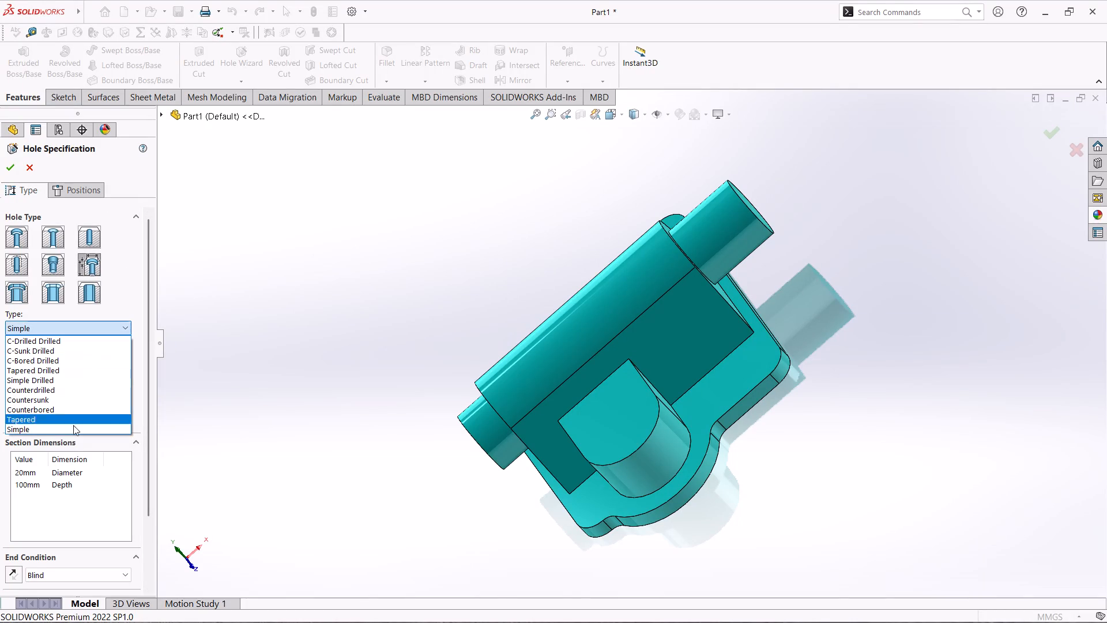
pyautogui.click(59, 408)
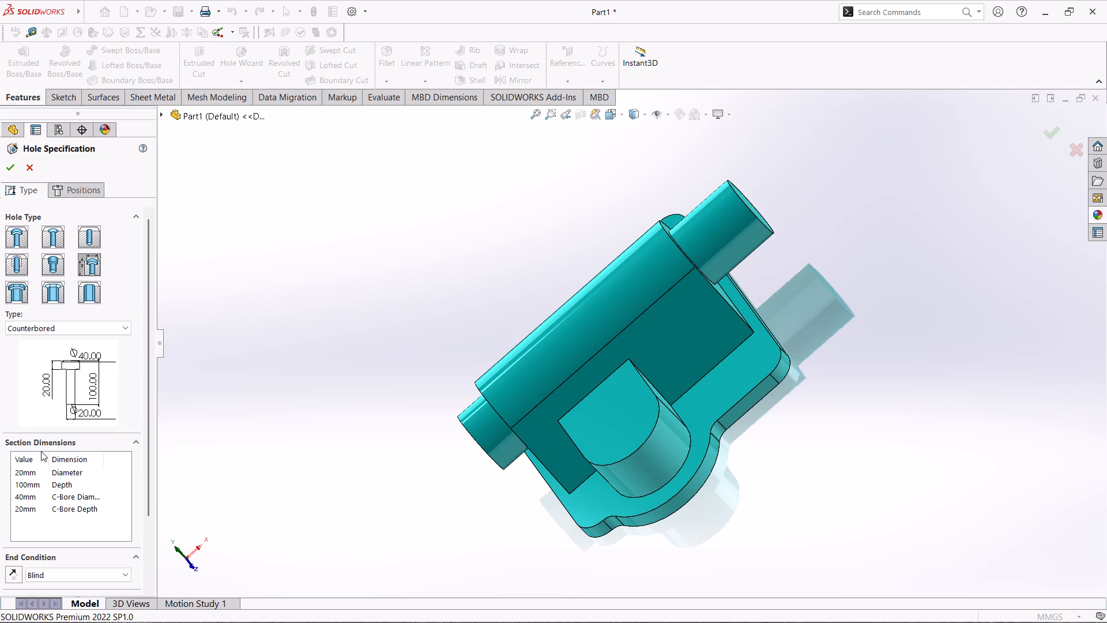
pyautogui.doubleClick(32, 474)
pyautogui.write('13')
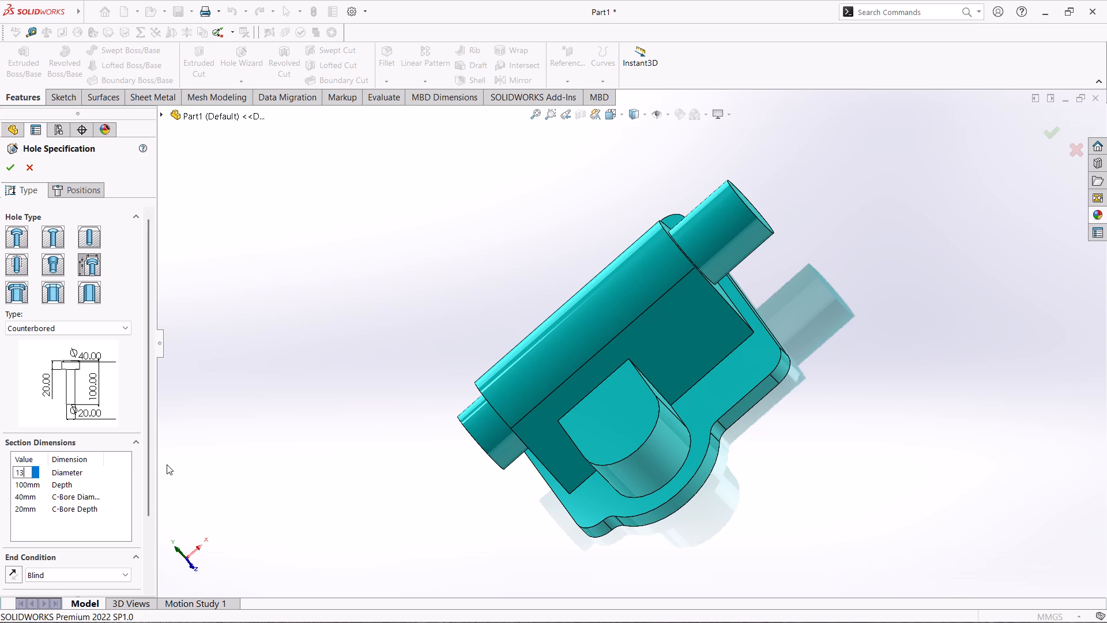
pyautogui.press('Return')
pyautogui.click(75, 576)
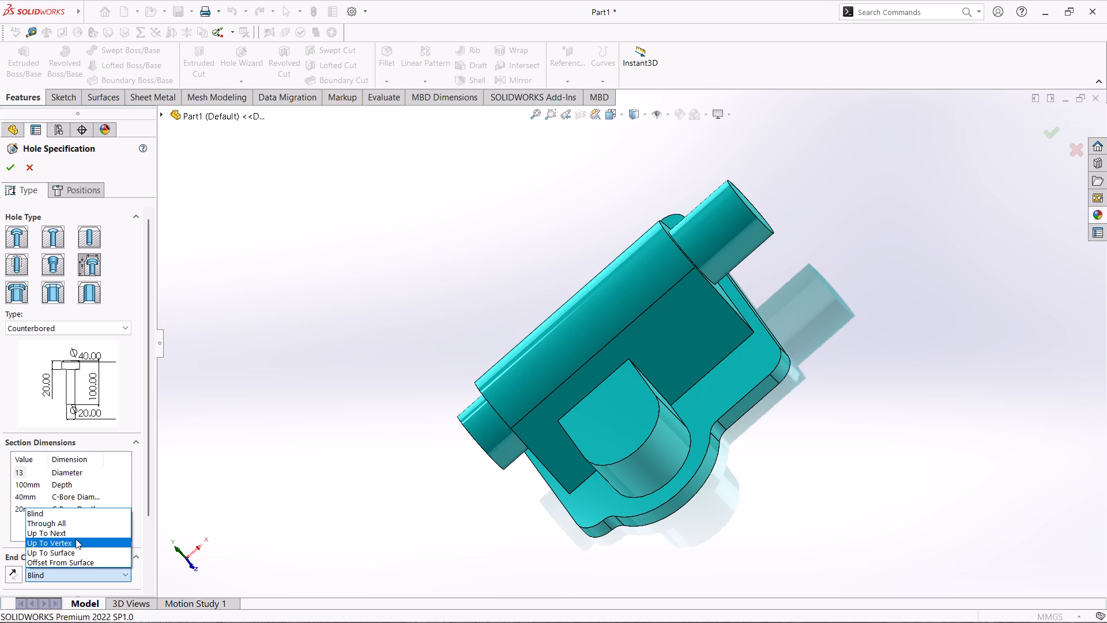
pyautogui.click(81, 532)
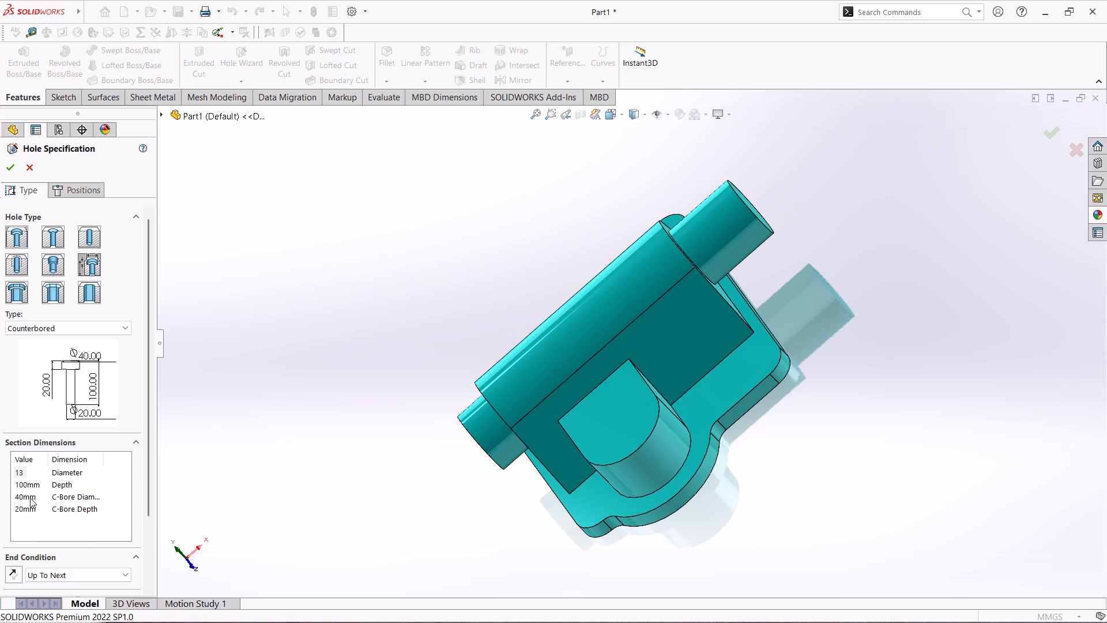
# Set the hole's counterbore to 23 mm diameter and 5 mm depth.
pyautogui.doubleClick(30, 498)
pyautogui.write('23')
pyautogui.press('Return')
pyautogui.doubleClick(28, 511)
pyautogui.press('5')
pyautogui.press('Return')
pyautogui.press('3')
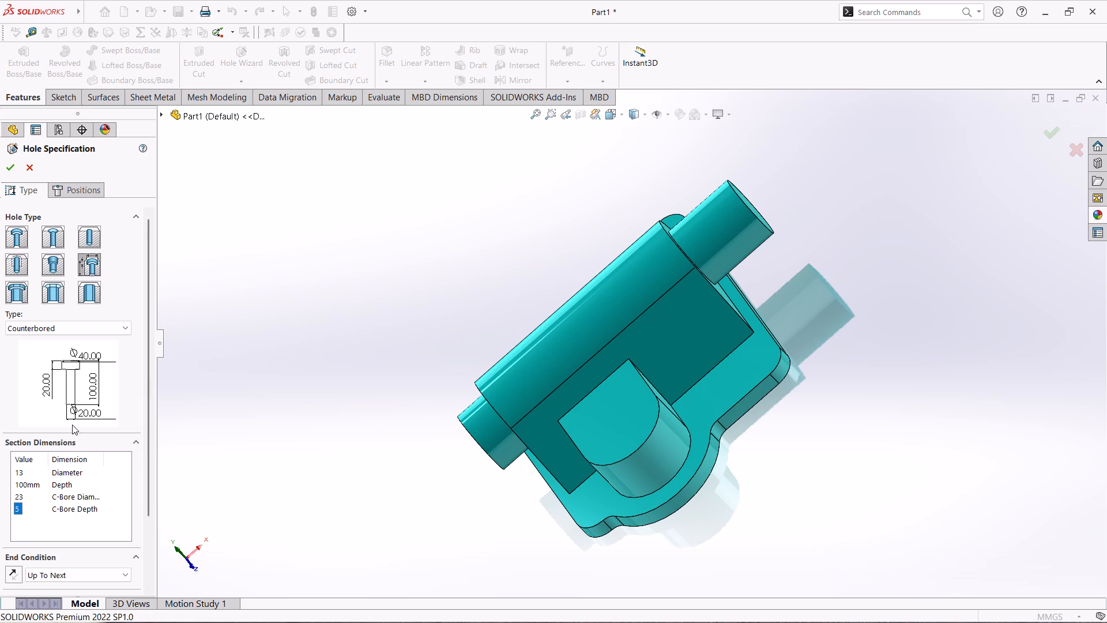
# Give the 23 mm counterbore diameter a tolerance of type Fit, leaving the fit classification as User Defined.
pyautogui.scroll(-1, 62, 433)
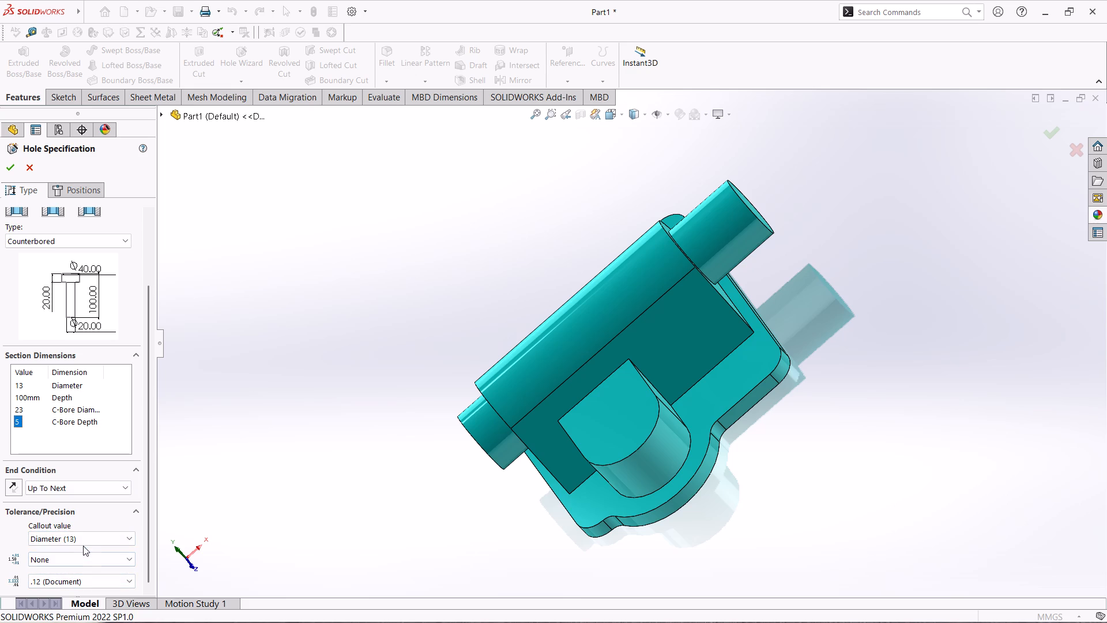
pyautogui.scroll(-2, 80, 536)
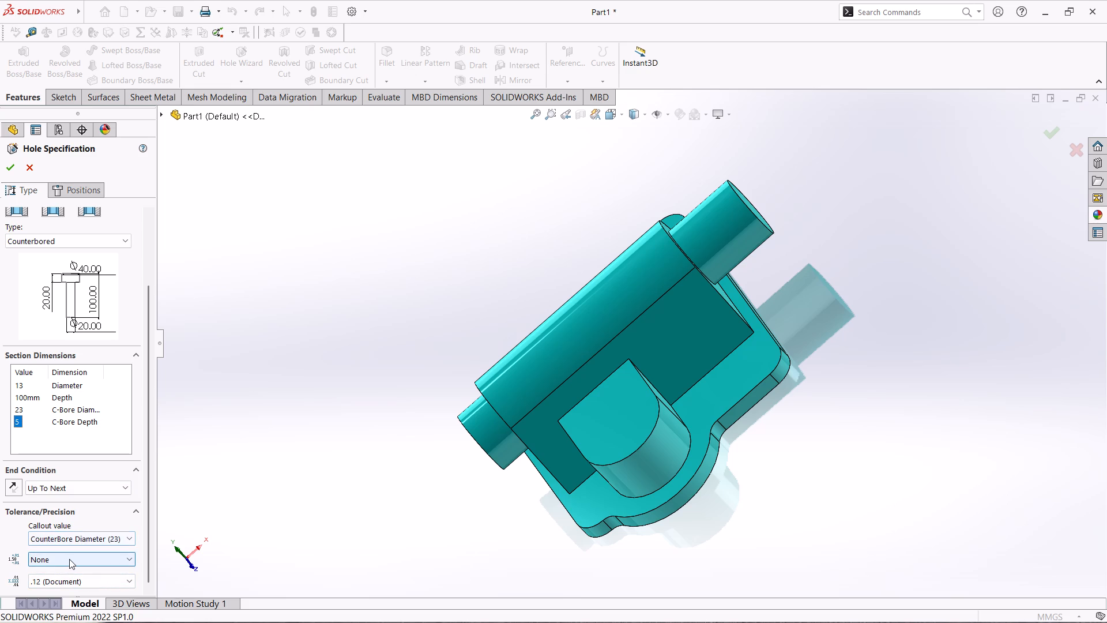
pyautogui.click(69, 559)
pyautogui.click(61, 528)
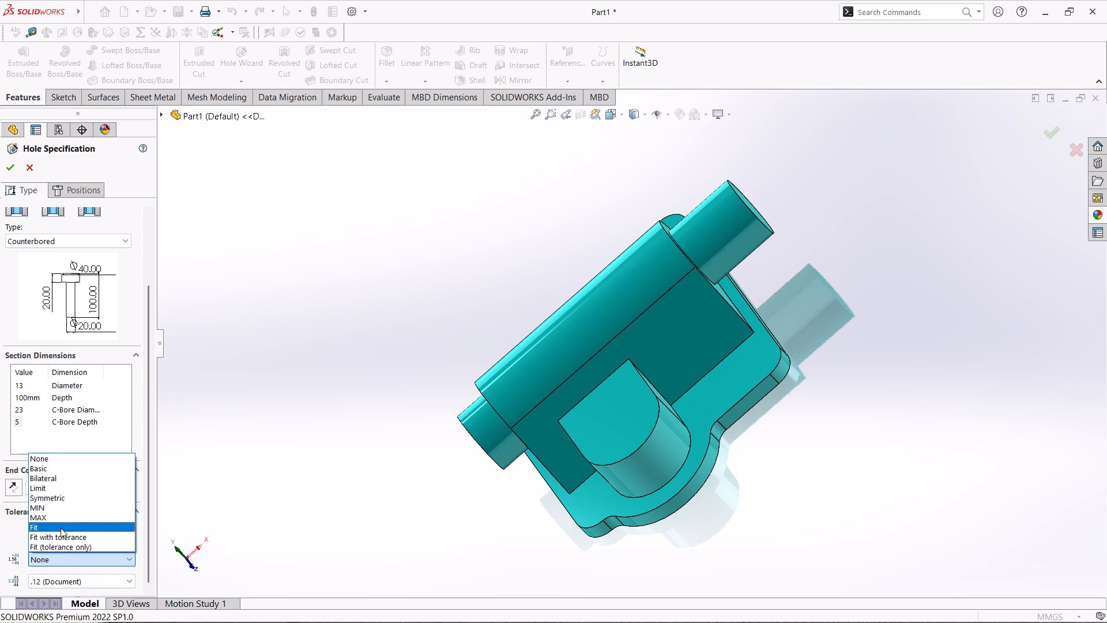
pyautogui.scroll(-1, 80, 512)
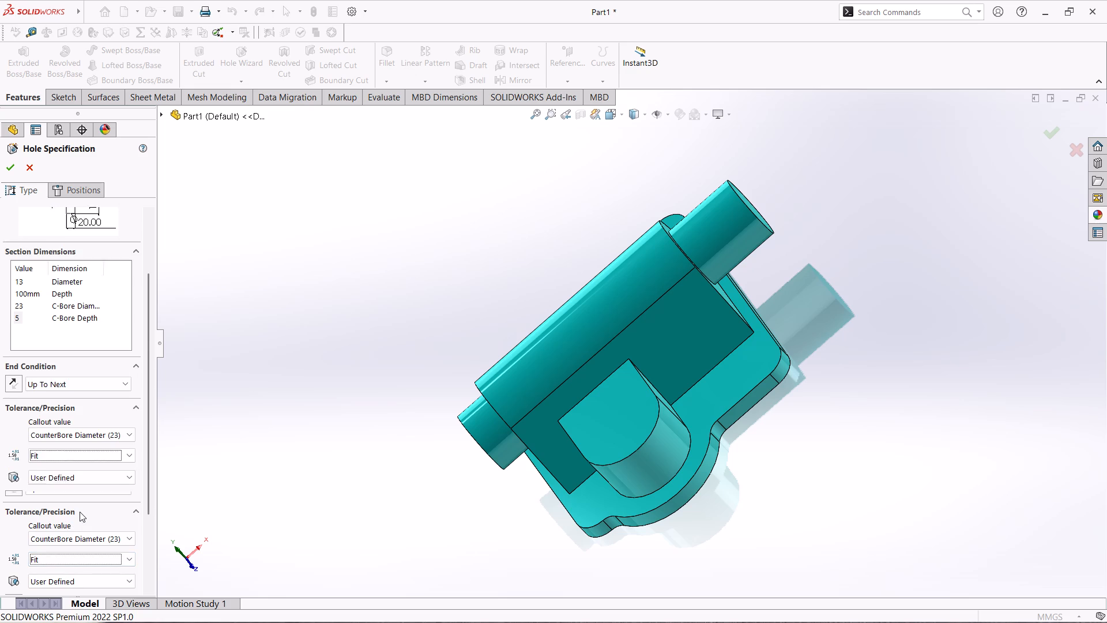
pyautogui.scroll(-5, 80, 512)
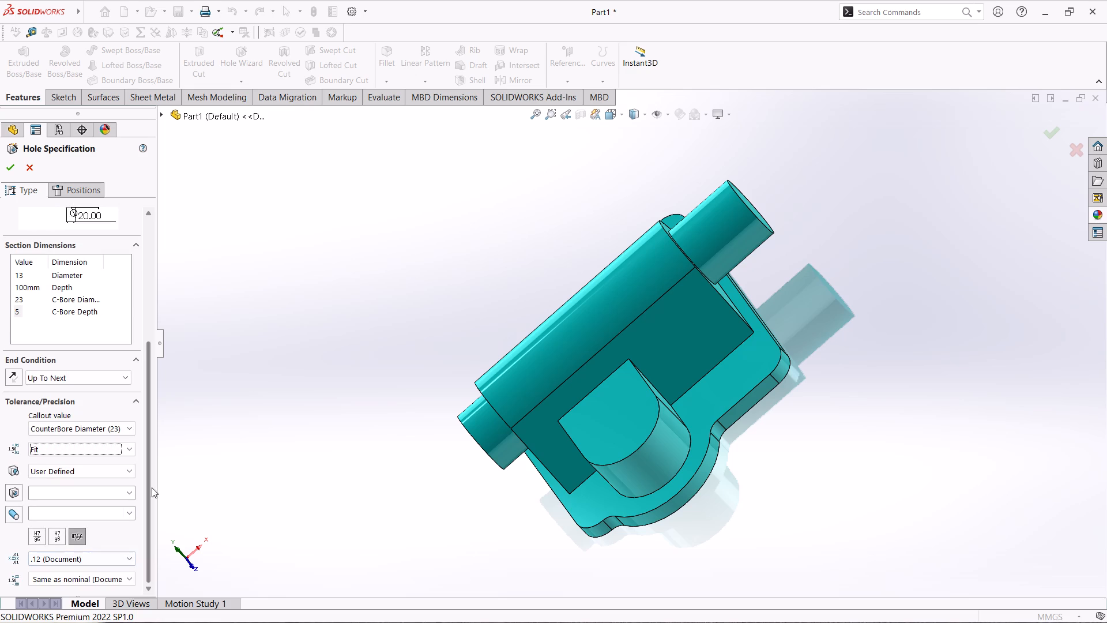
pyautogui.moveTo(150, 493); pyautogui.dragTo(149, 526)
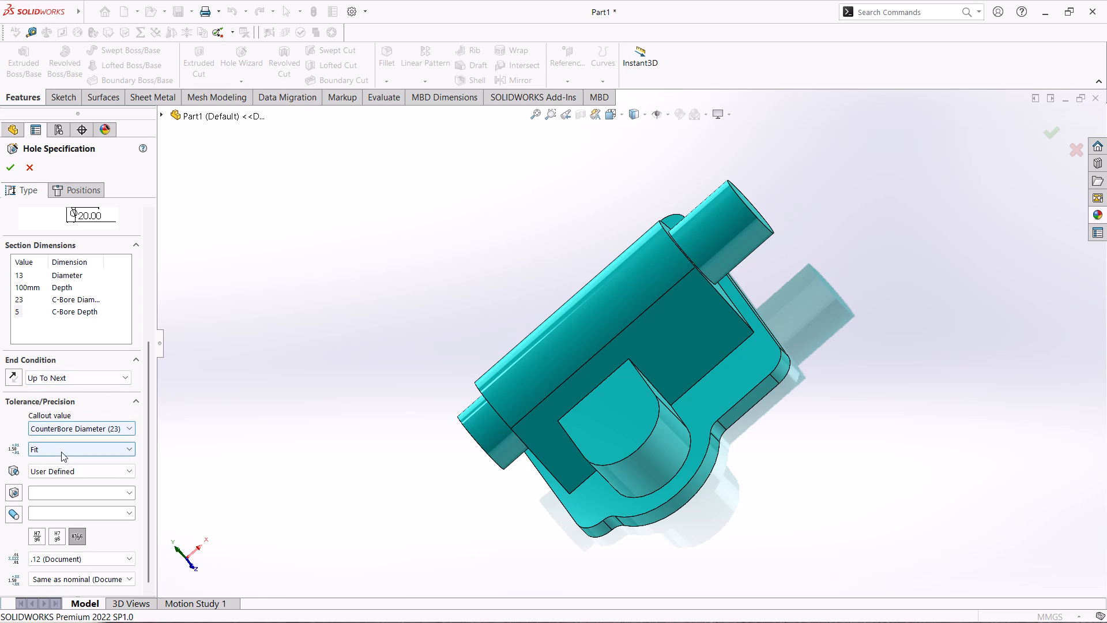
pyautogui.click(98, 432)
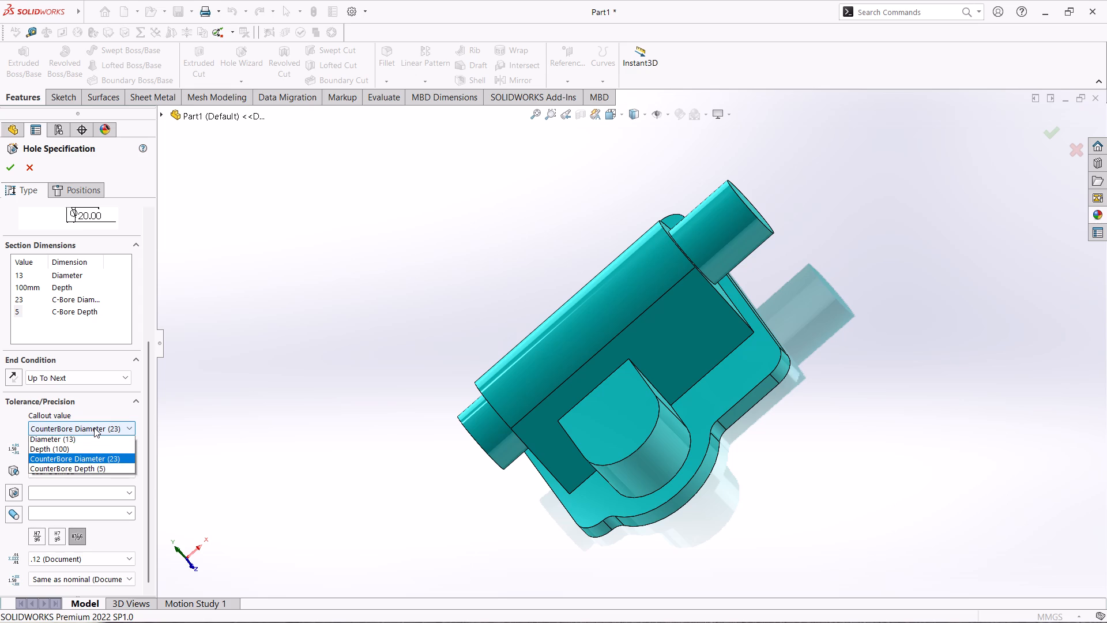
pyautogui.click(94, 427)
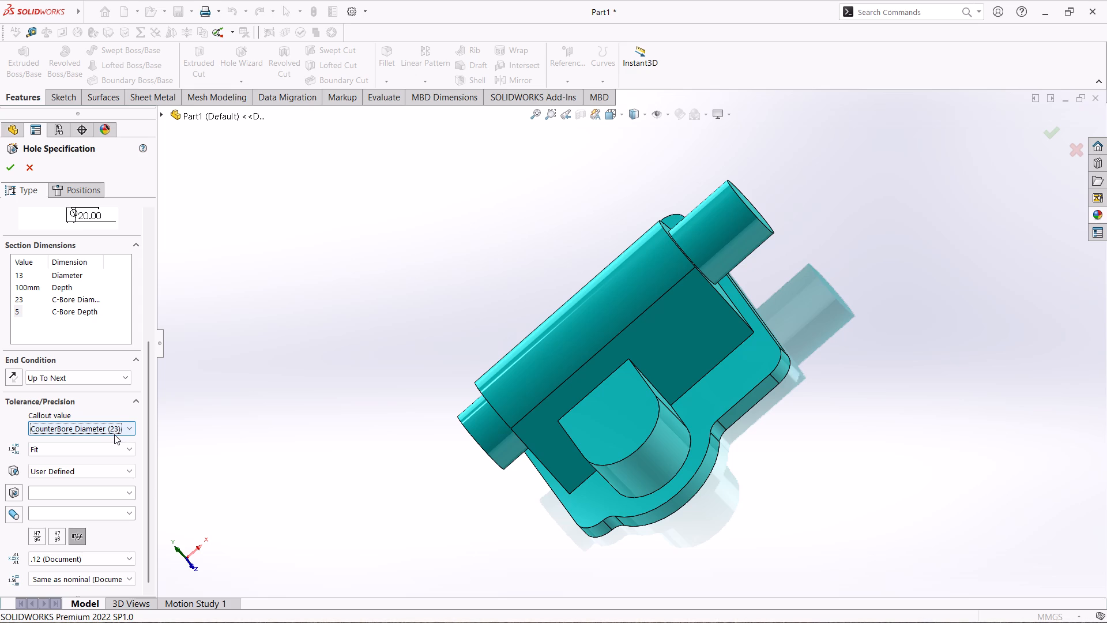
# Set the hole fit of the counterbore diameter to H7.
pyautogui.click(108, 496)
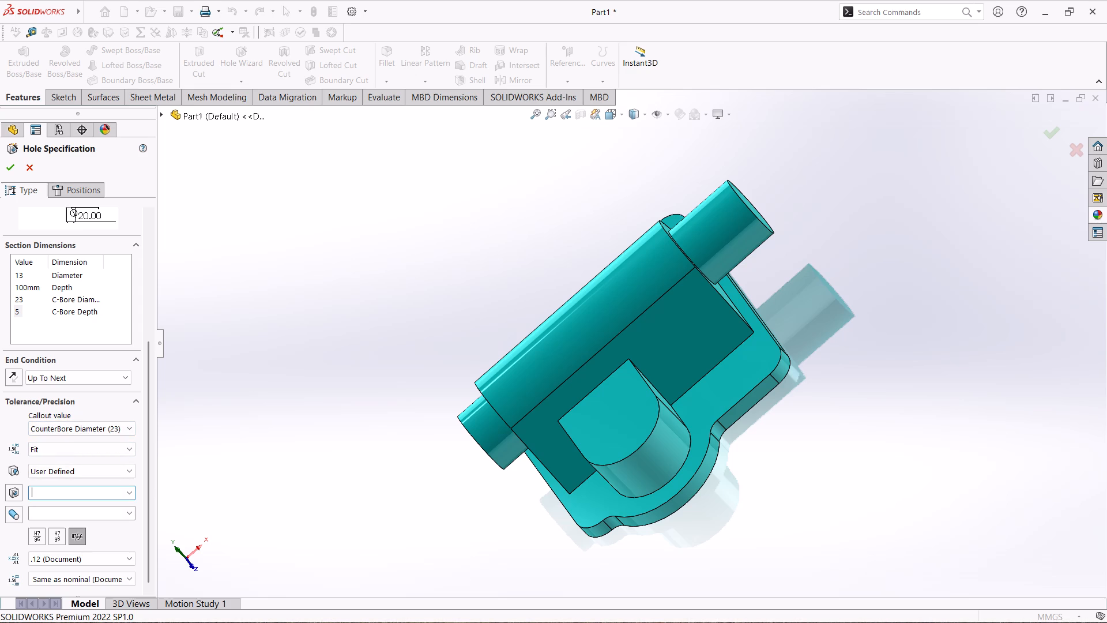
pyautogui.click(128, 497)
pyautogui.scroll(-2, 95, 558)
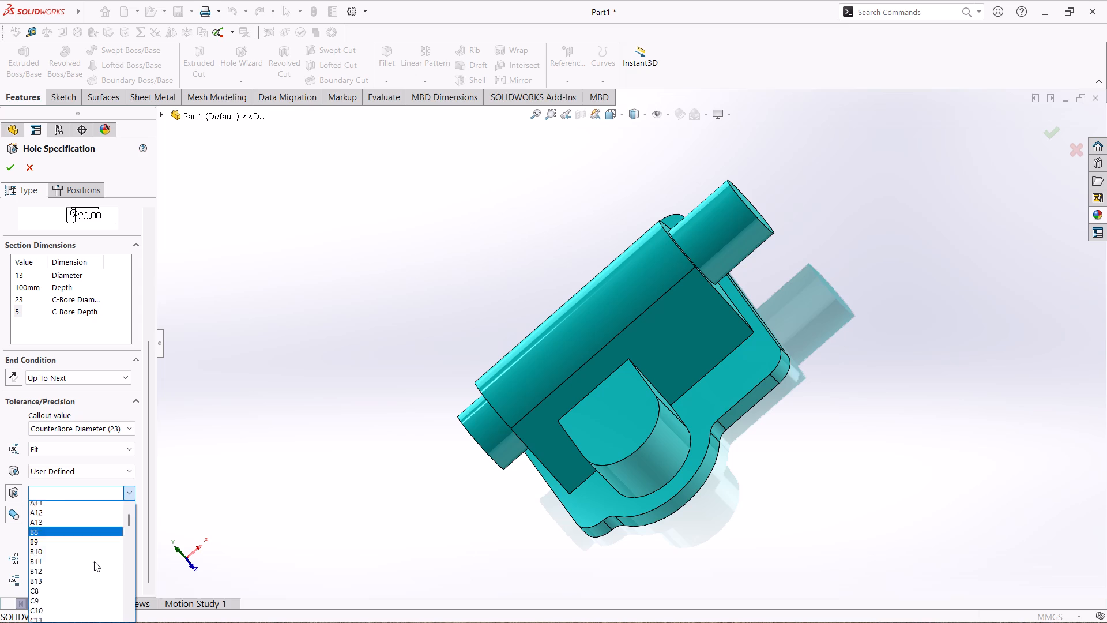
pyautogui.scroll(-4, 94, 561)
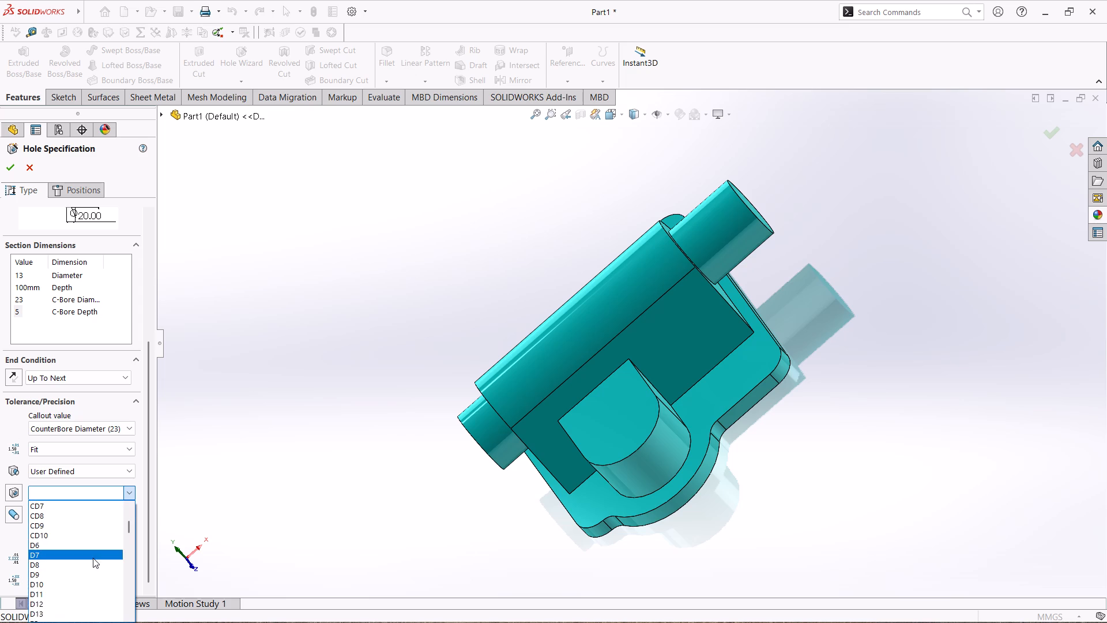
pyautogui.scroll(-16, 93, 558)
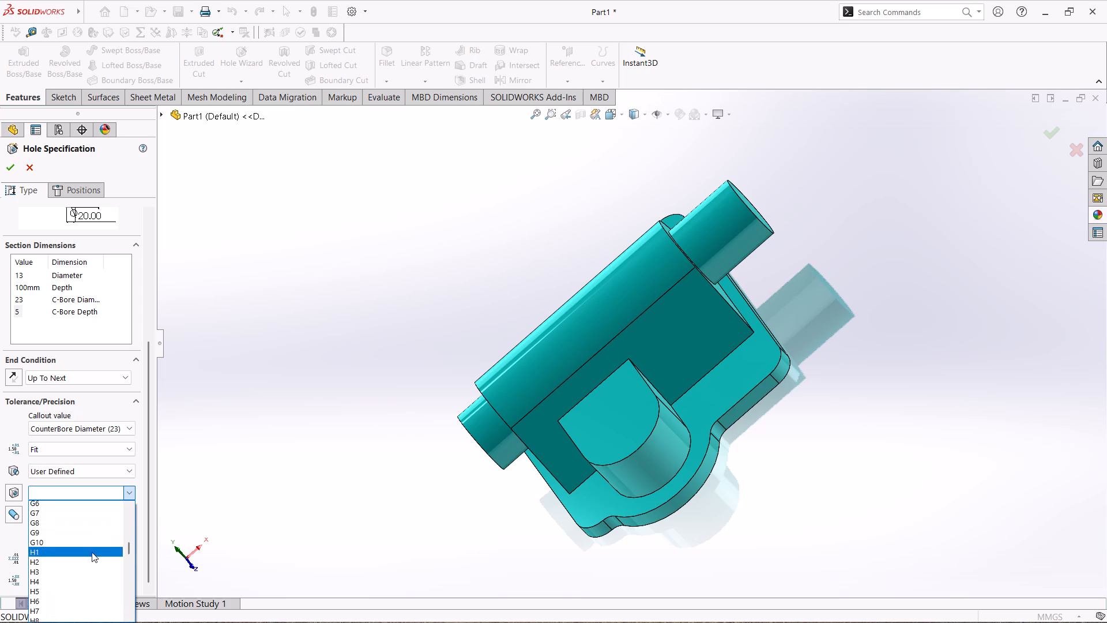
pyautogui.scroll(-2, 92, 552)
pyautogui.click(75, 527)
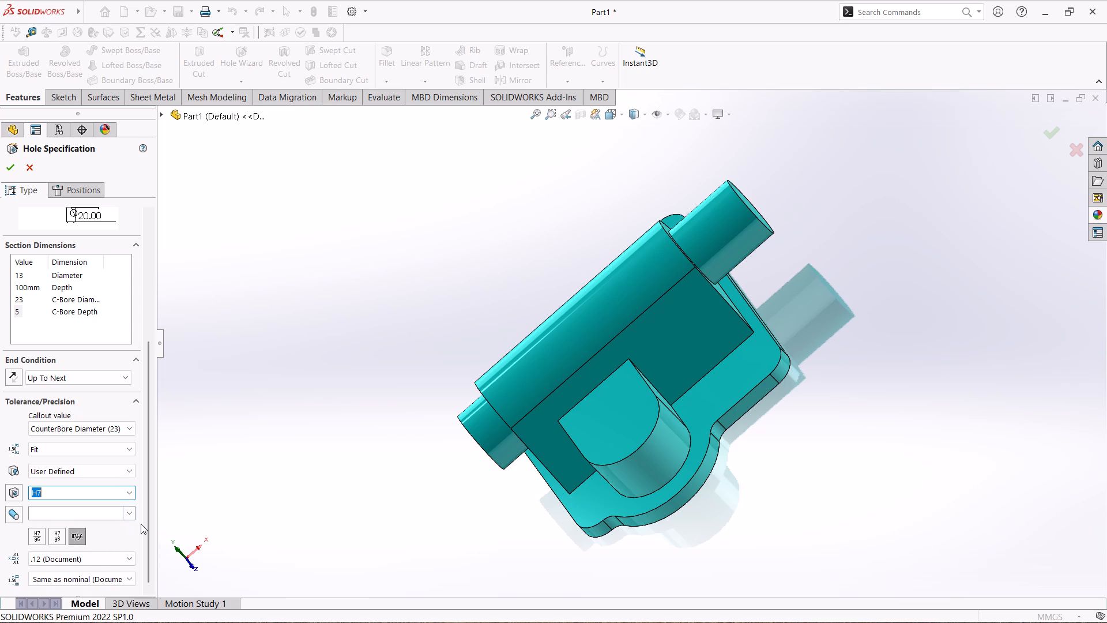
pyautogui.click(74, 538)
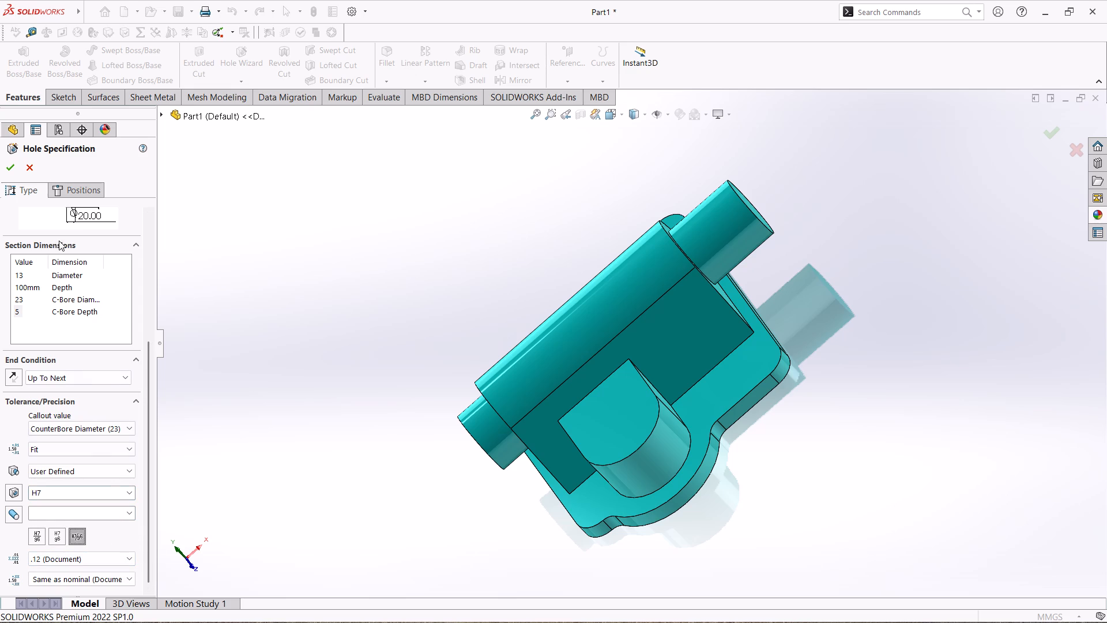
# Place the counterbored hole at the centre of the cylindrical boss's end face on the housing's negative X end, and finish the hole.
pyautogui.click(81, 192)
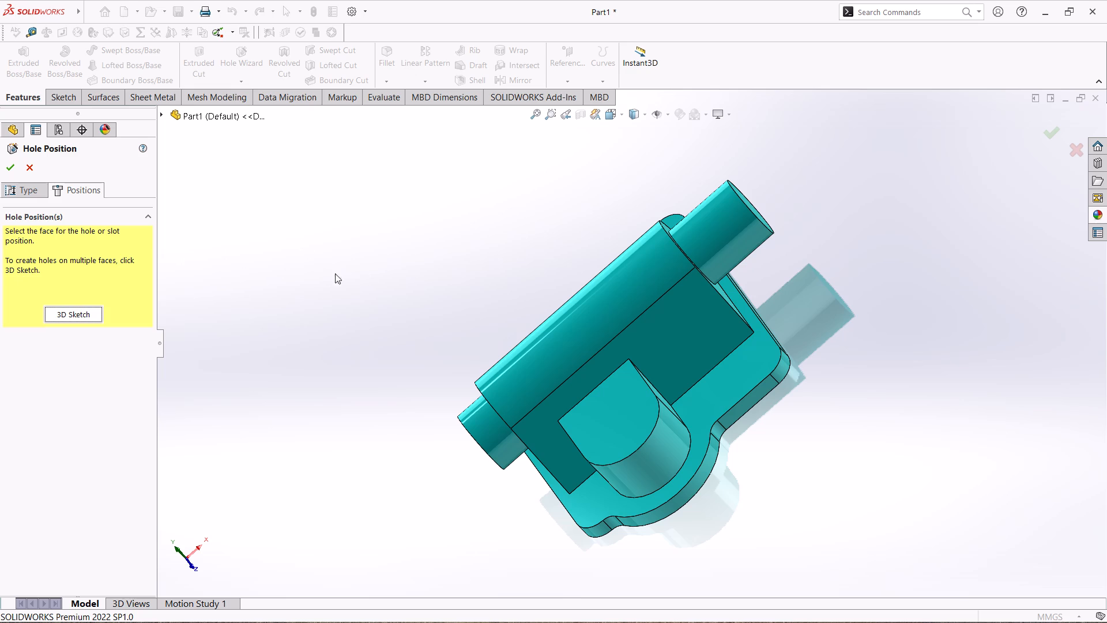
pyautogui.moveTo(662, 297); pyautogui.dragTo(683, 279, button='middle')
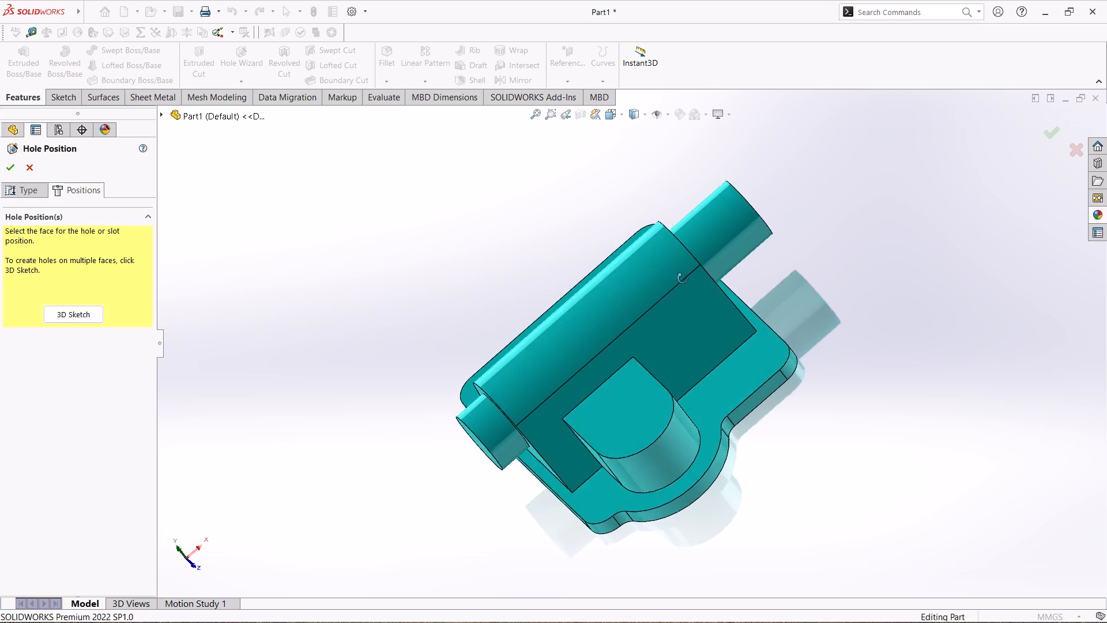
pyautogui.moveTo(683, 279); pyautogui.dragTo(715, 241, button='middle')
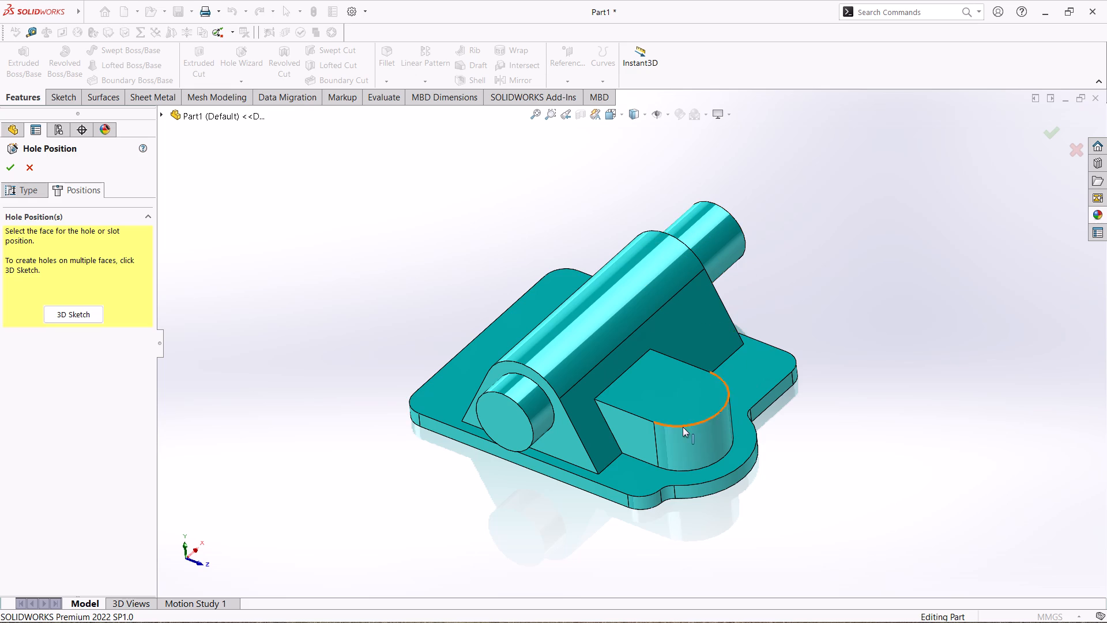
pyautogui.click(509, 419)
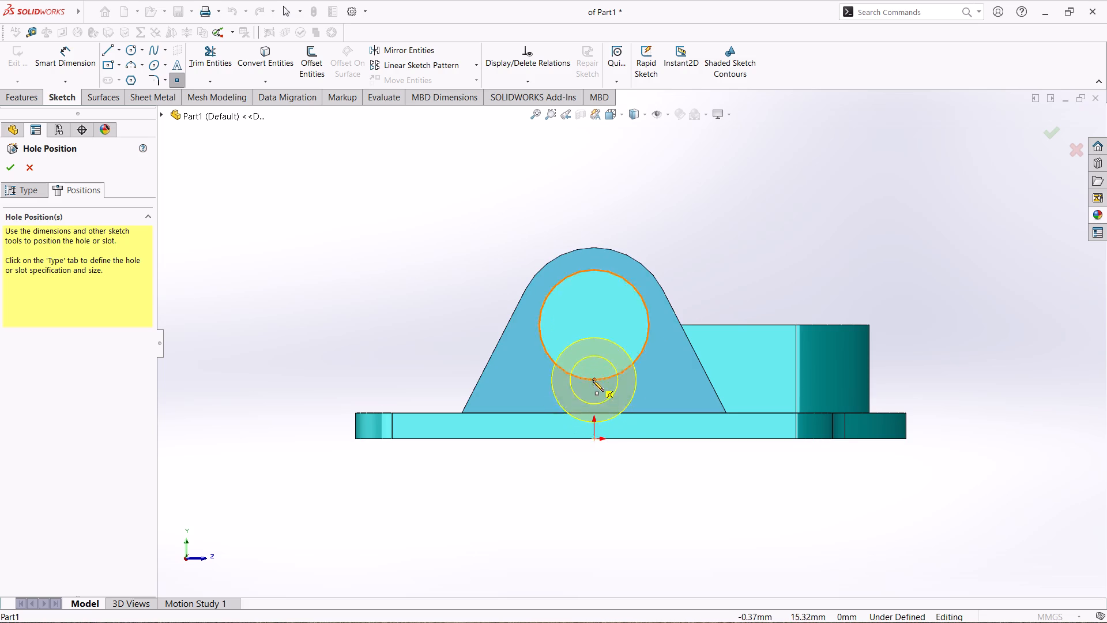
pyautogui.click(594, 324)
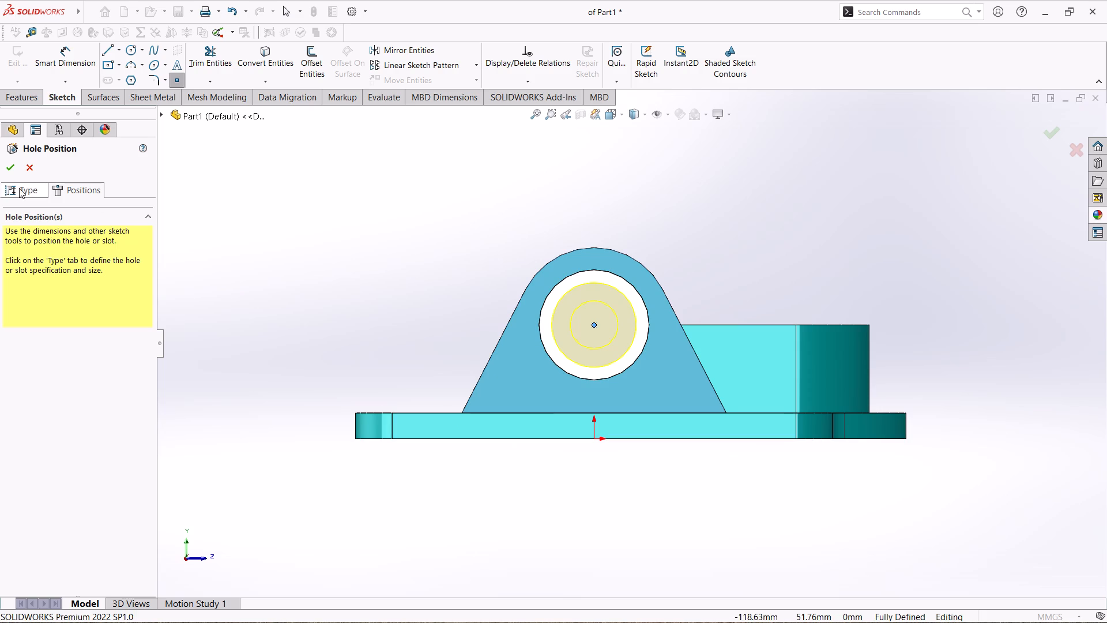
pyautogui.click(18, 170)
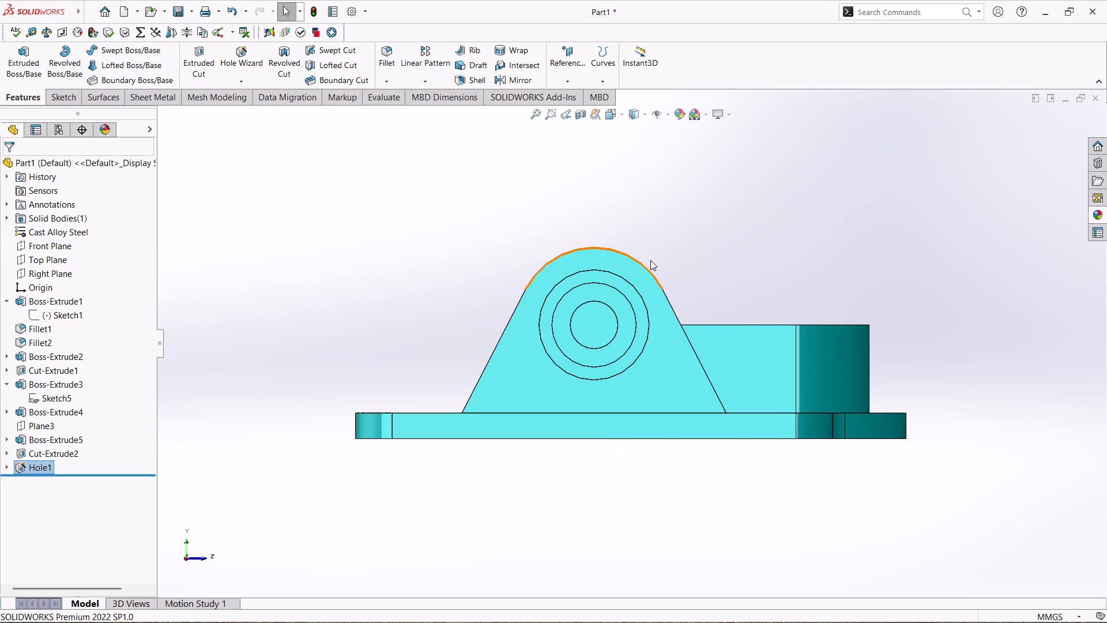
# Apply the polished aluminum appearance from the Metal > Aluminum library to the new counterbored hole feature.
pyautogui.moveTo(650, 260); pyautogui.dragTo(617, 303, button='middle')
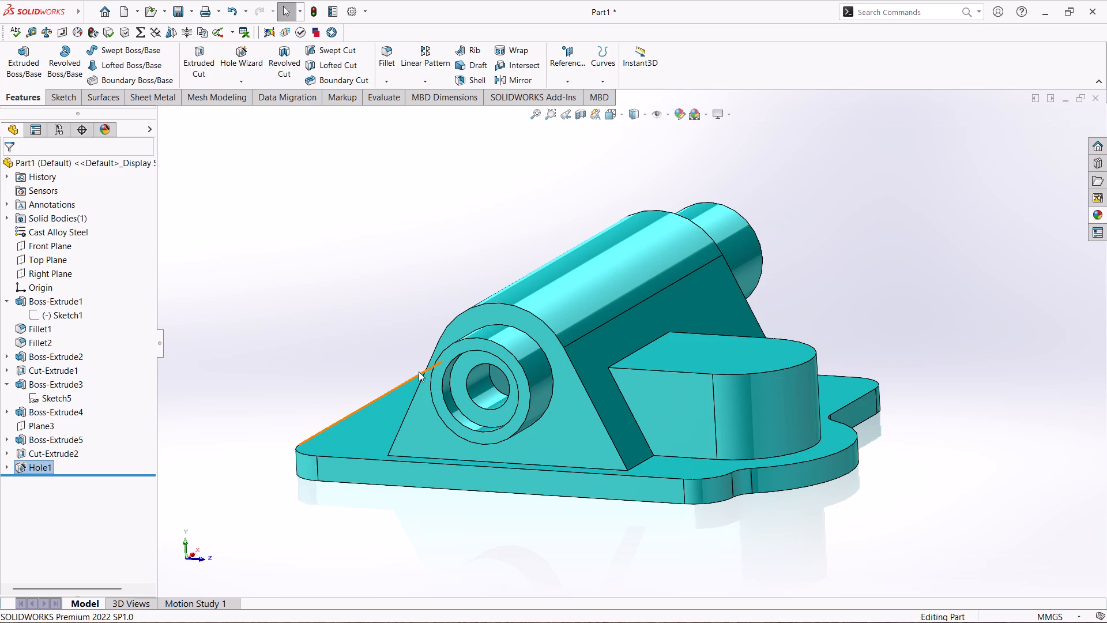
pyautogui.click(460, 395)
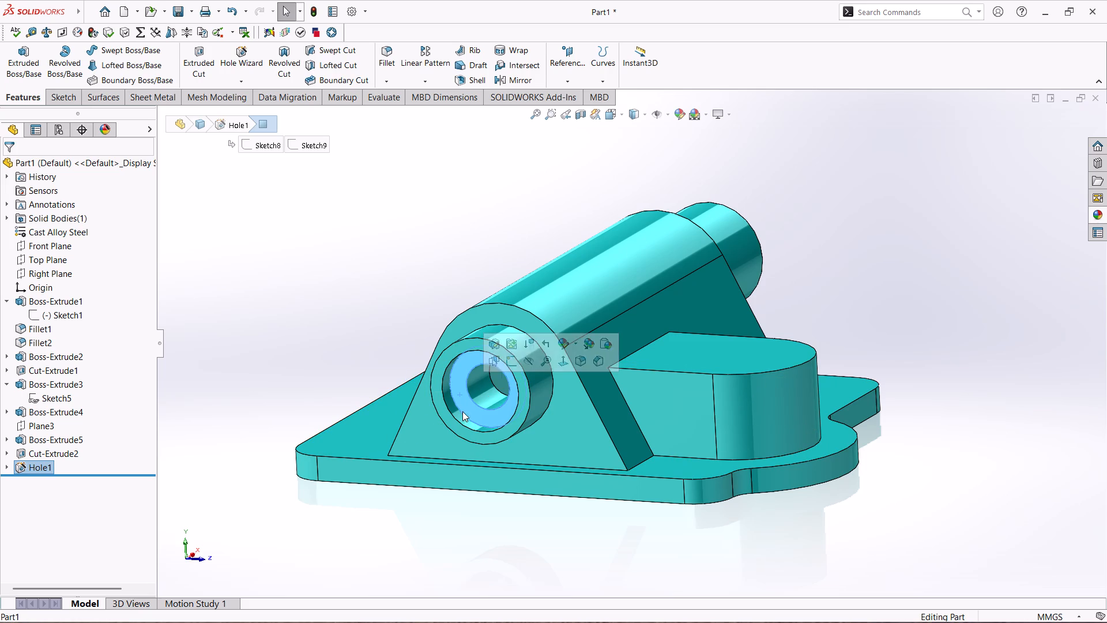
pyautogui.click(43, 473)
pyautogui.click(42, 471)
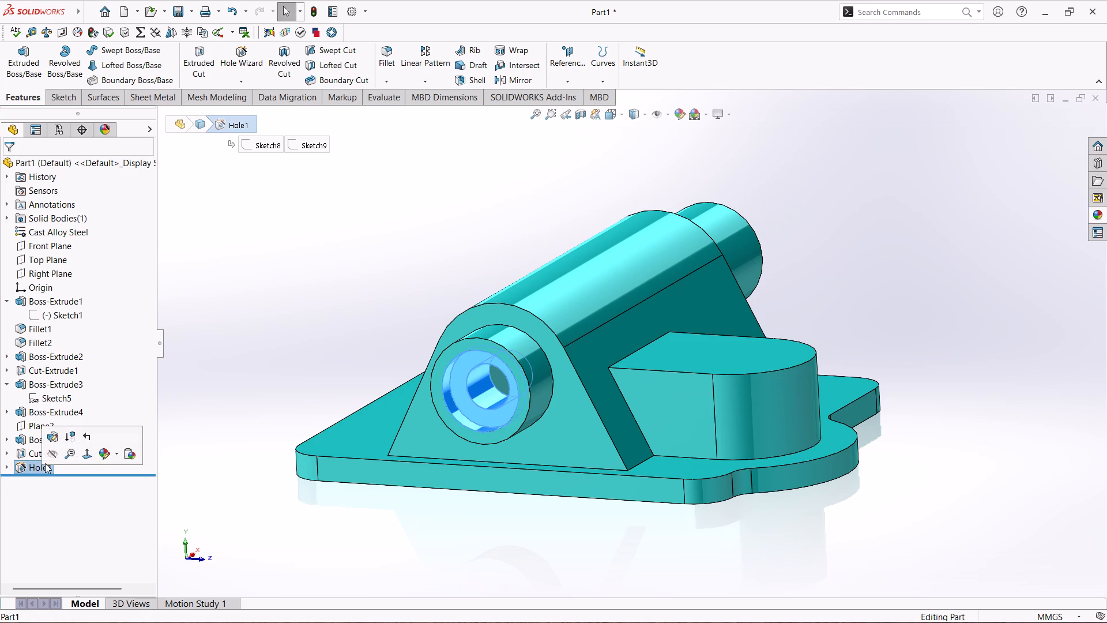
pyautogui.click(1095, 213)
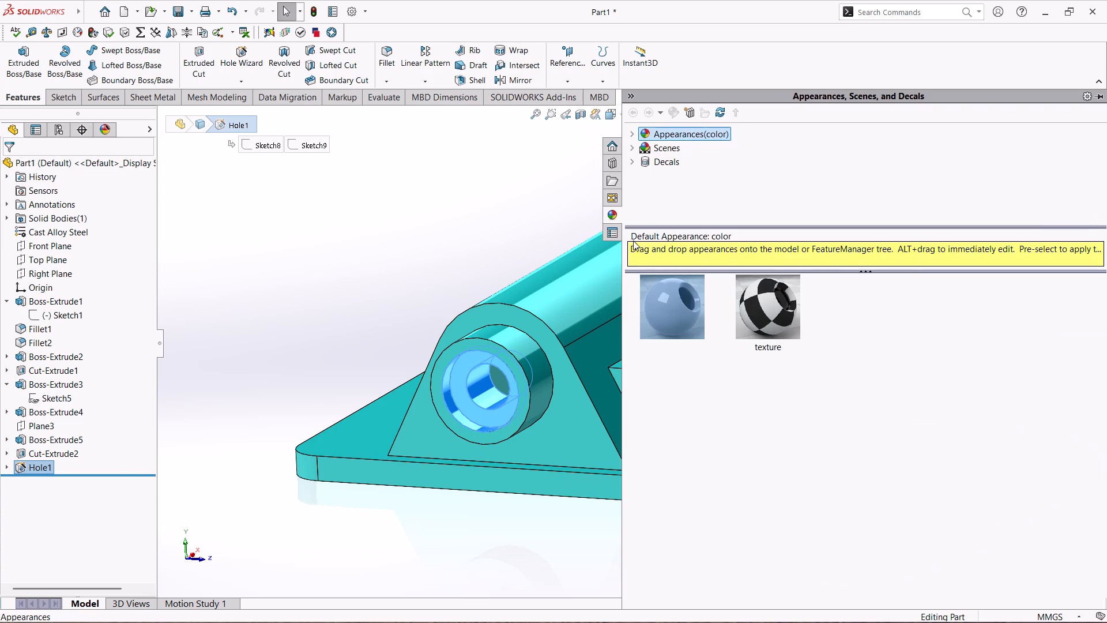
pyautogui.click(632, 137)
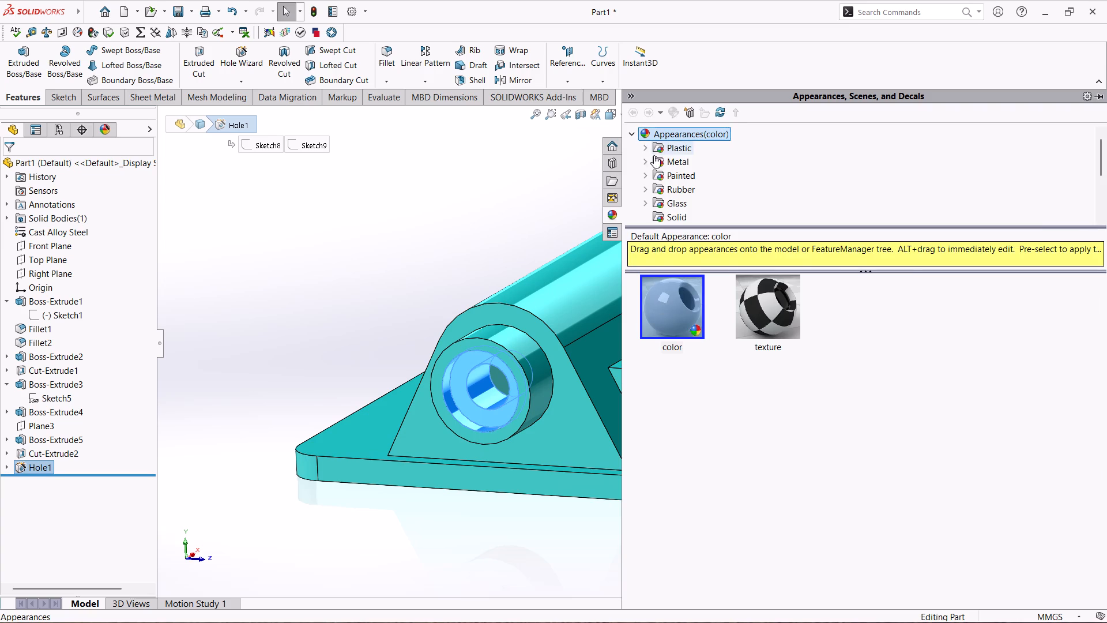
pyautogui.click(650, 162)
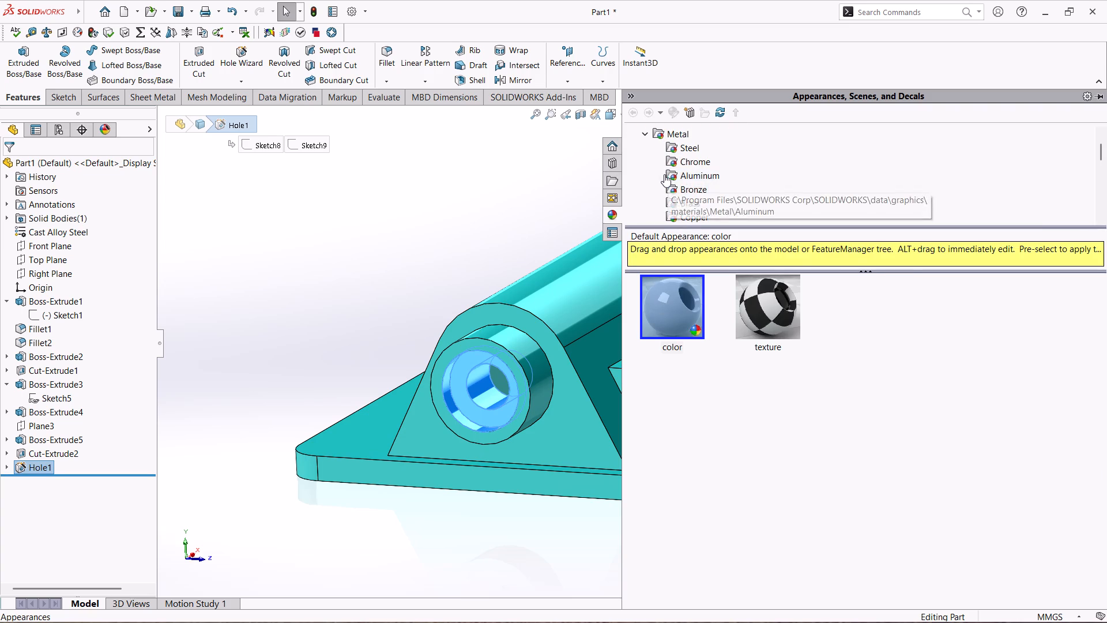
pyautogui.click(664, 174)
pyautogui.click(677, 174)
pyautogui.click(679, 174)
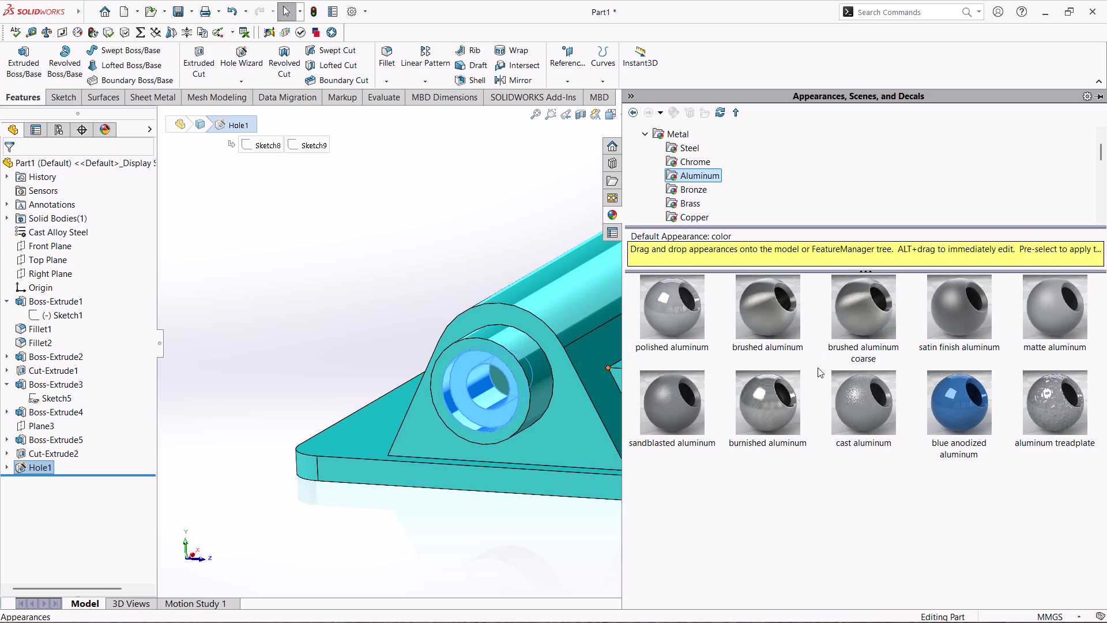
pyautogui.doubleClick(703, 318)
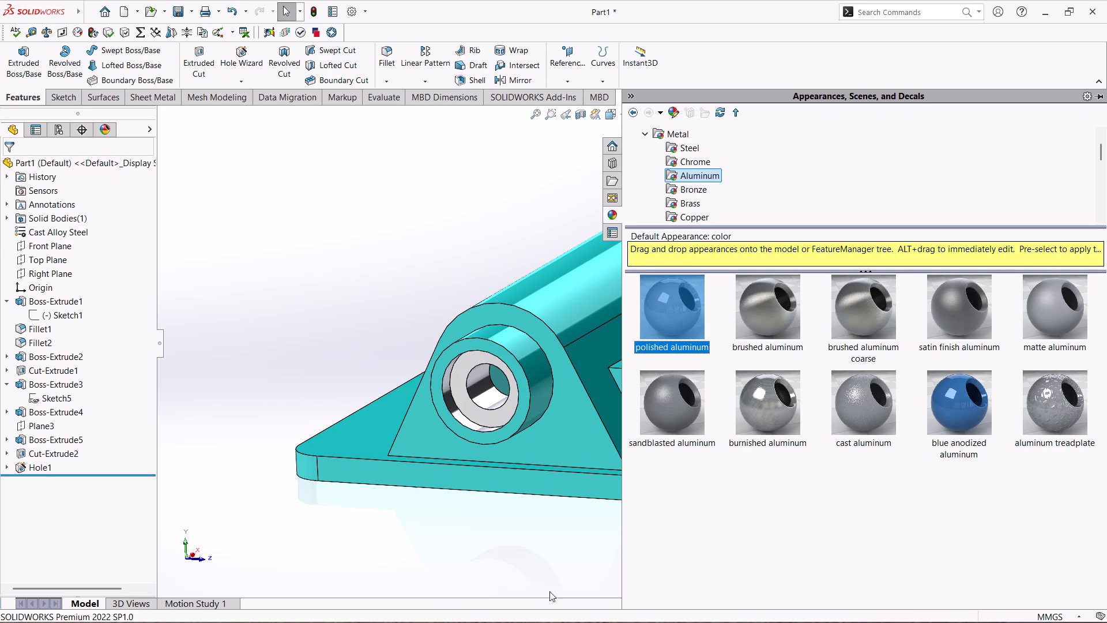
pyautogui.click(595, 551)
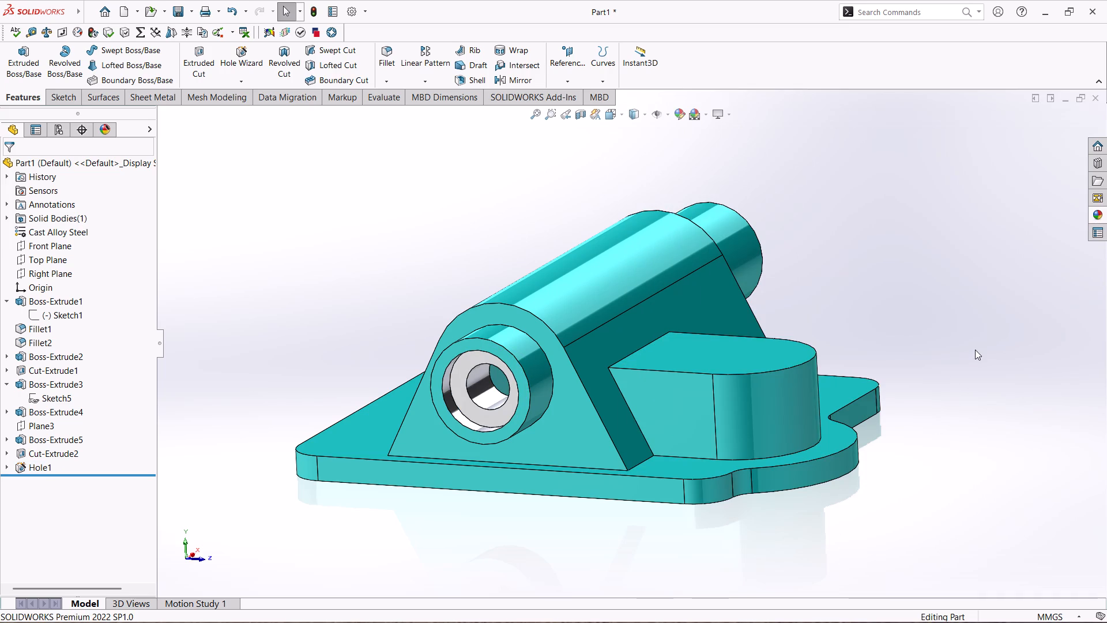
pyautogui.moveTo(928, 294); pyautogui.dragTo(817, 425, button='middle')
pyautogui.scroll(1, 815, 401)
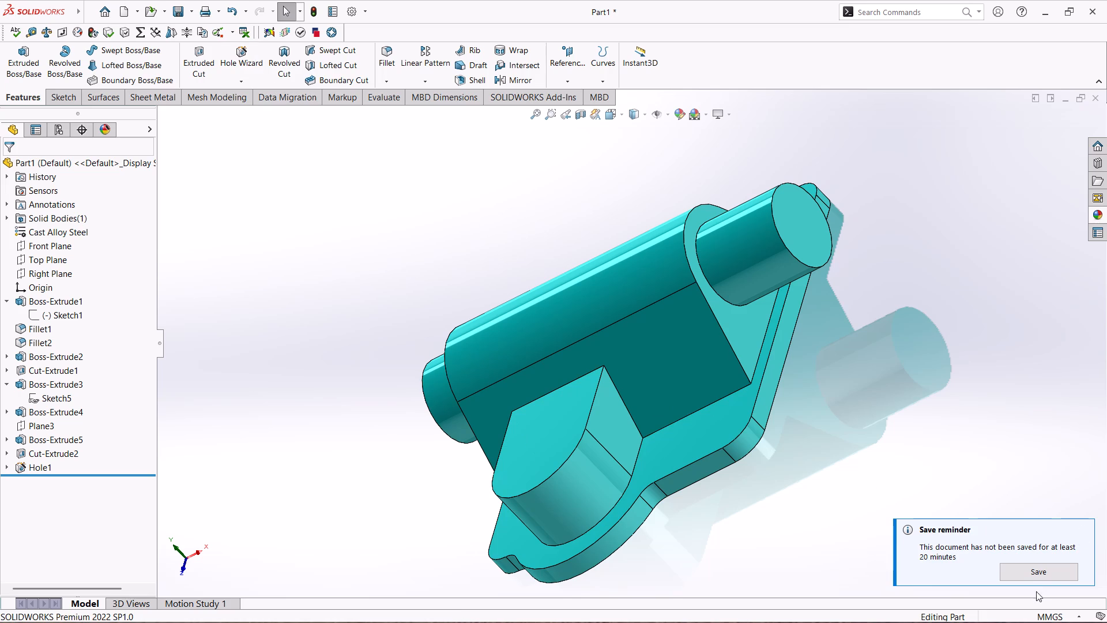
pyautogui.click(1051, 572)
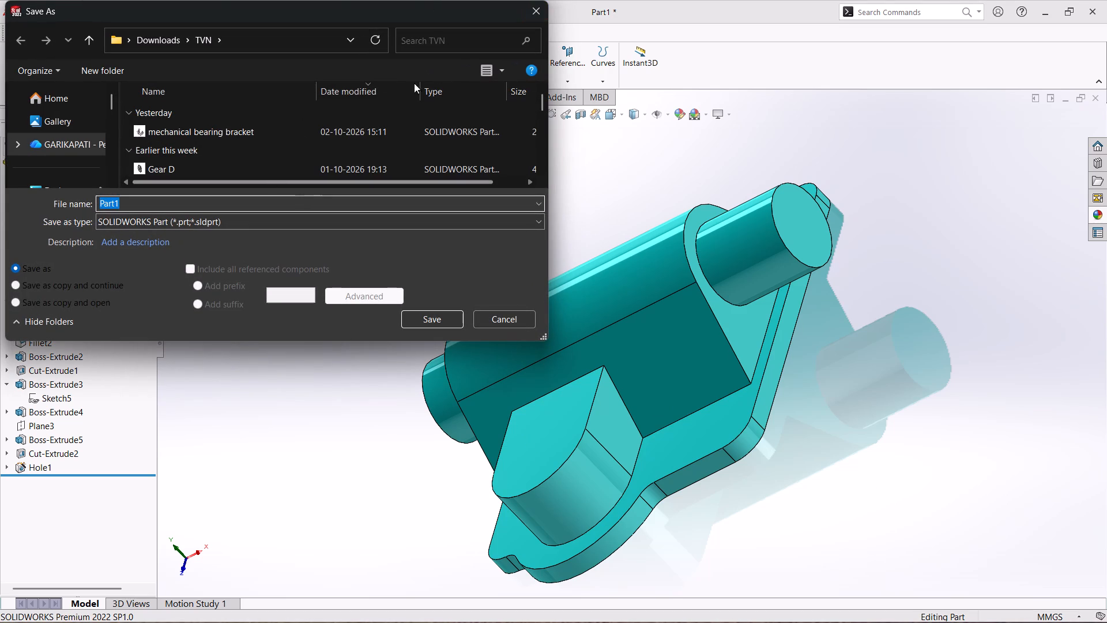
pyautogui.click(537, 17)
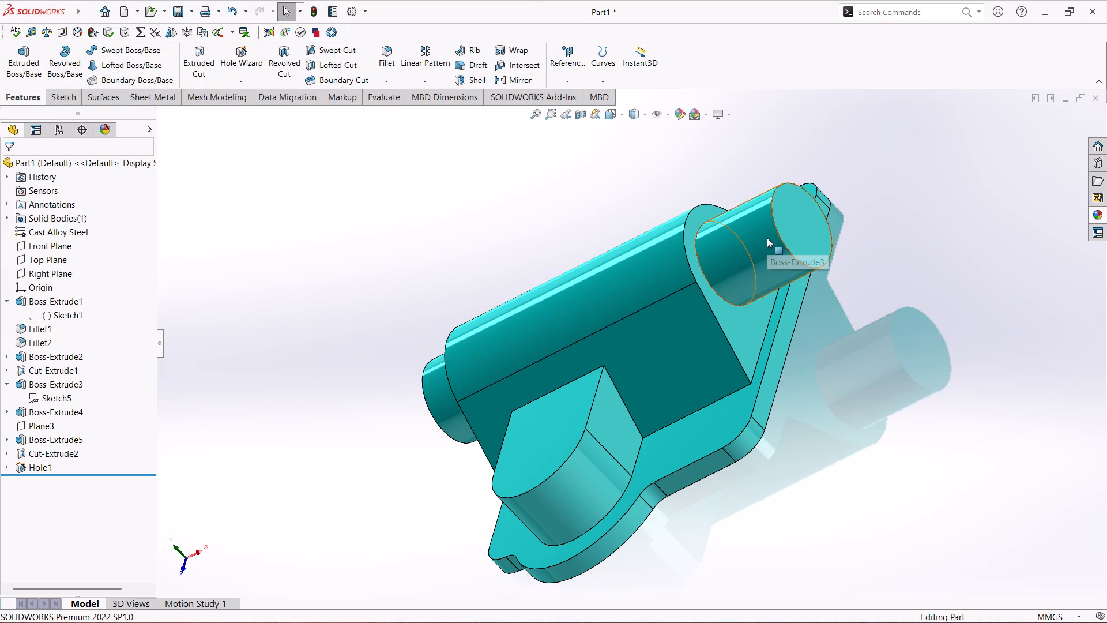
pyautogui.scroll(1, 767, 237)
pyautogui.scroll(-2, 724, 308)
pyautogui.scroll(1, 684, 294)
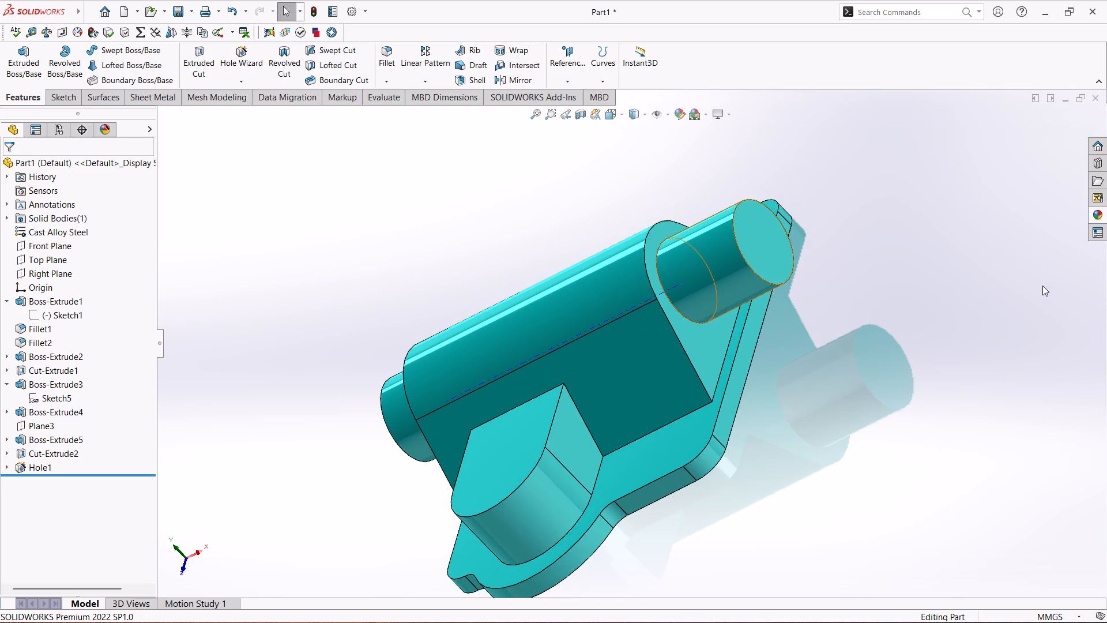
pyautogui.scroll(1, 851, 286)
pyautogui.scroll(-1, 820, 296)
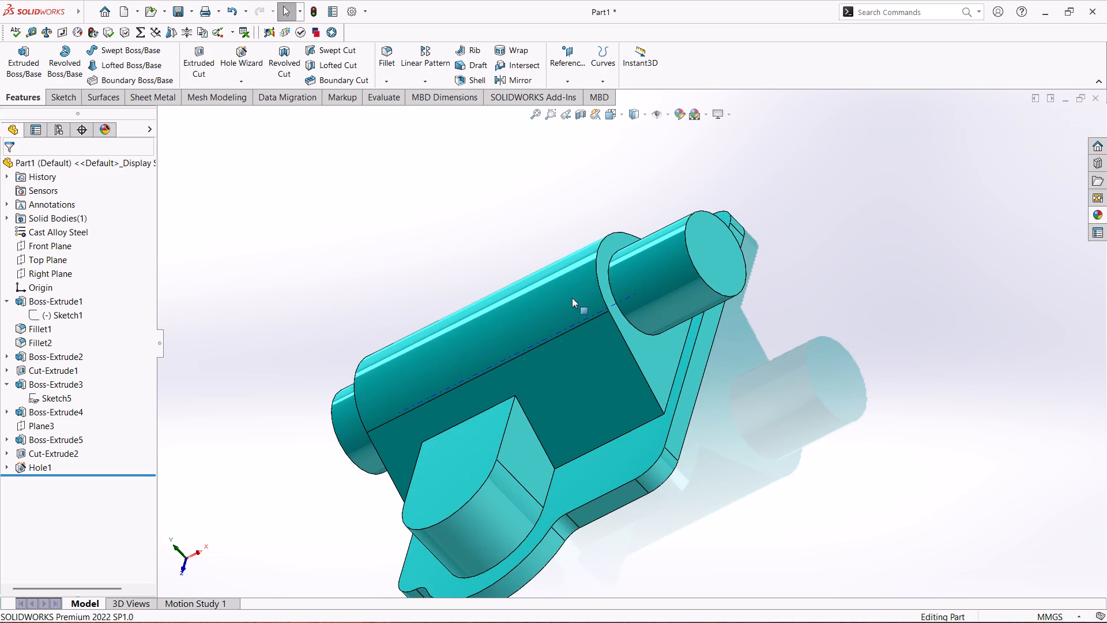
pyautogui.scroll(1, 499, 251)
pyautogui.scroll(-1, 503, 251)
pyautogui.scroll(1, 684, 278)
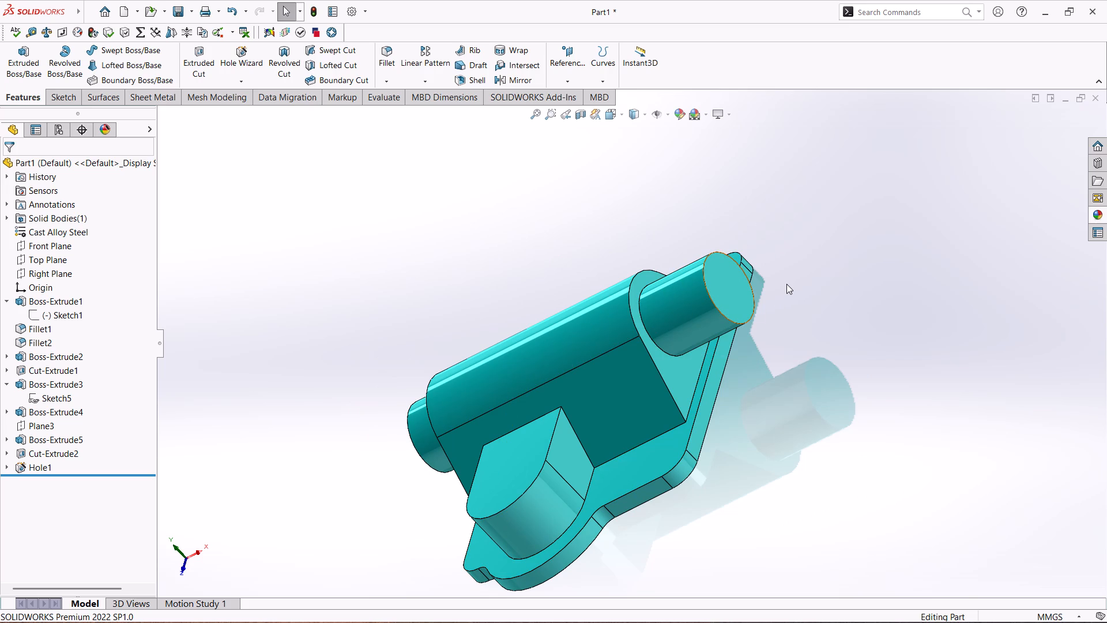
# Start a tapped hole with the Hole Wizard using the GB standard, type Straight Pipe Tapped hole, size G1/2.
pyautogui.scroll(1, 784, 281)
pyautogui.scroll(-2, 758, 290)
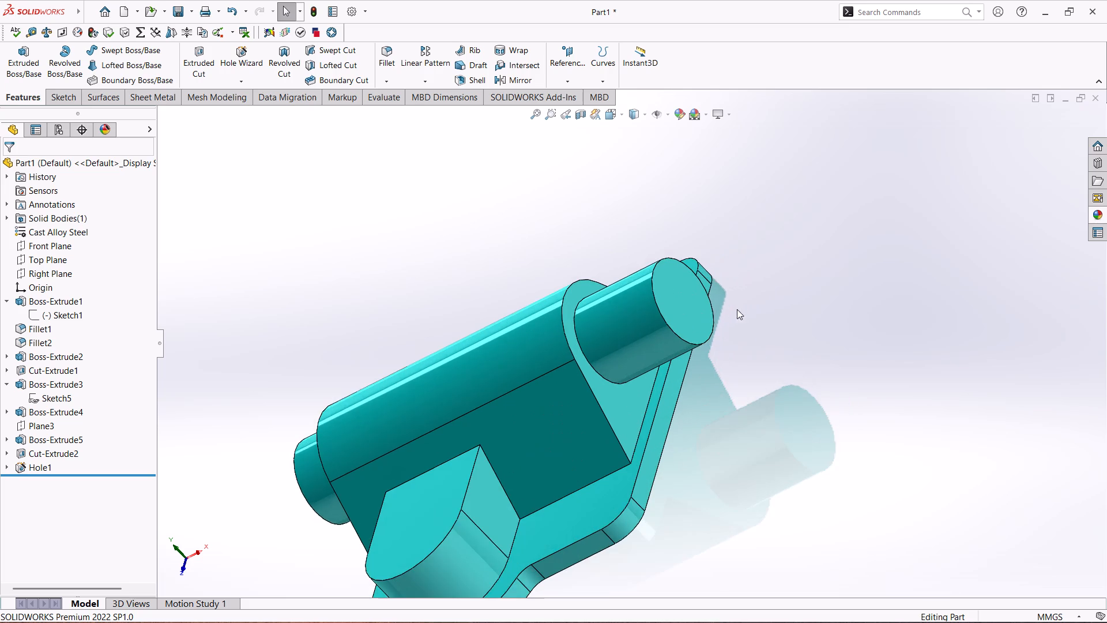
pyautogui.scroll(2, 612, 312)
pyautogui.scroll(-1, 502, 393)
pyautogui.scroll(1, 500, 392)
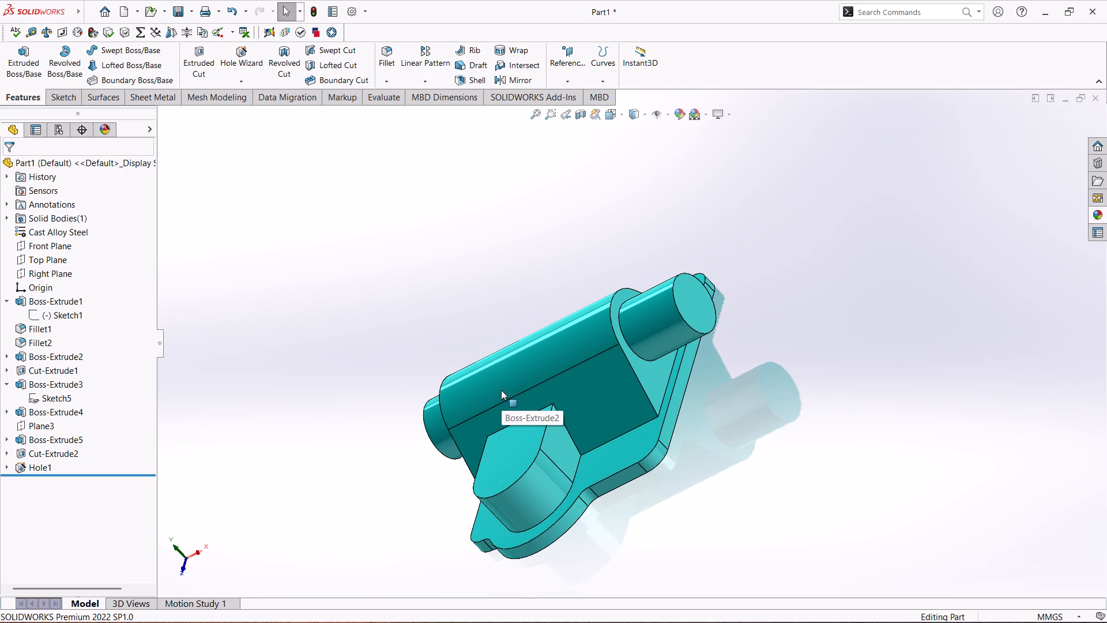
pyautogui.scroll(-1, 556, 475)
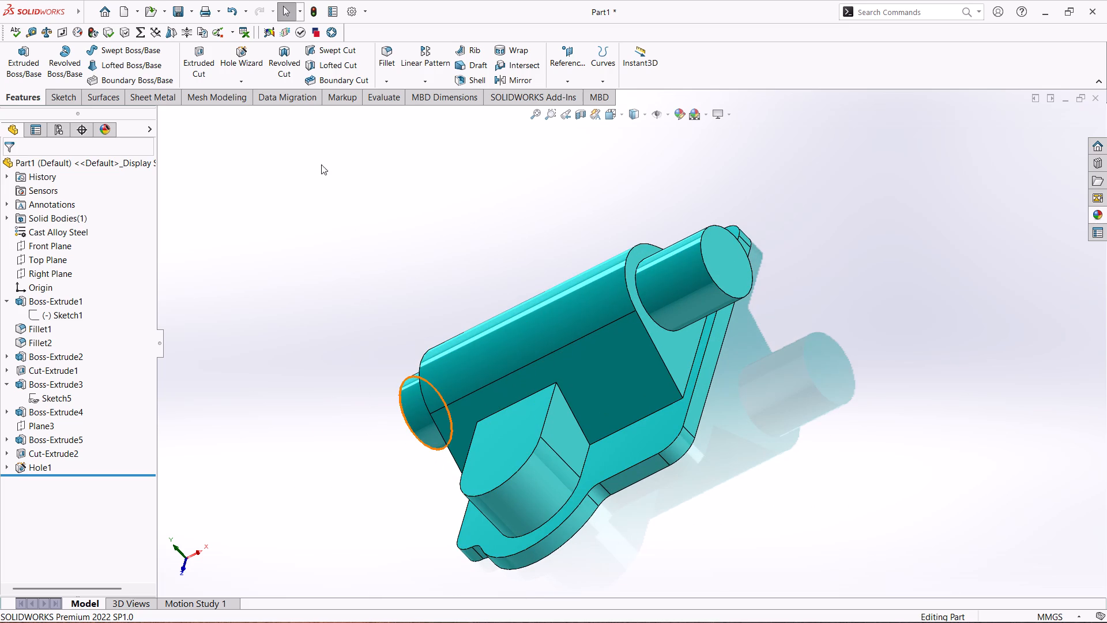
pyautogui.click(241, 68)
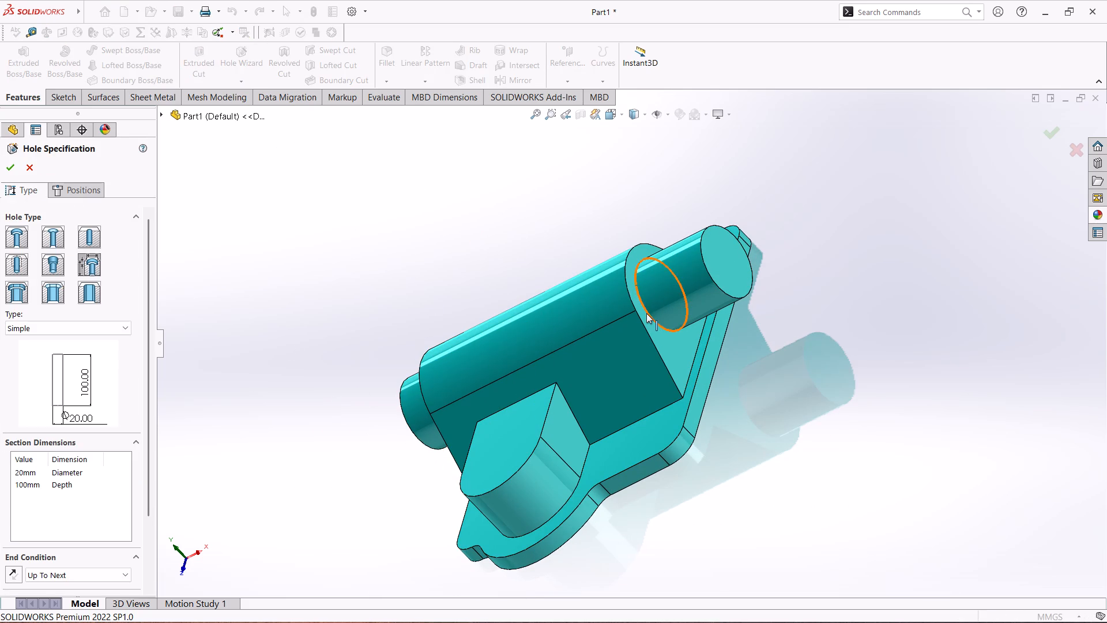
pyautogui.scroll(1, 502, 255)
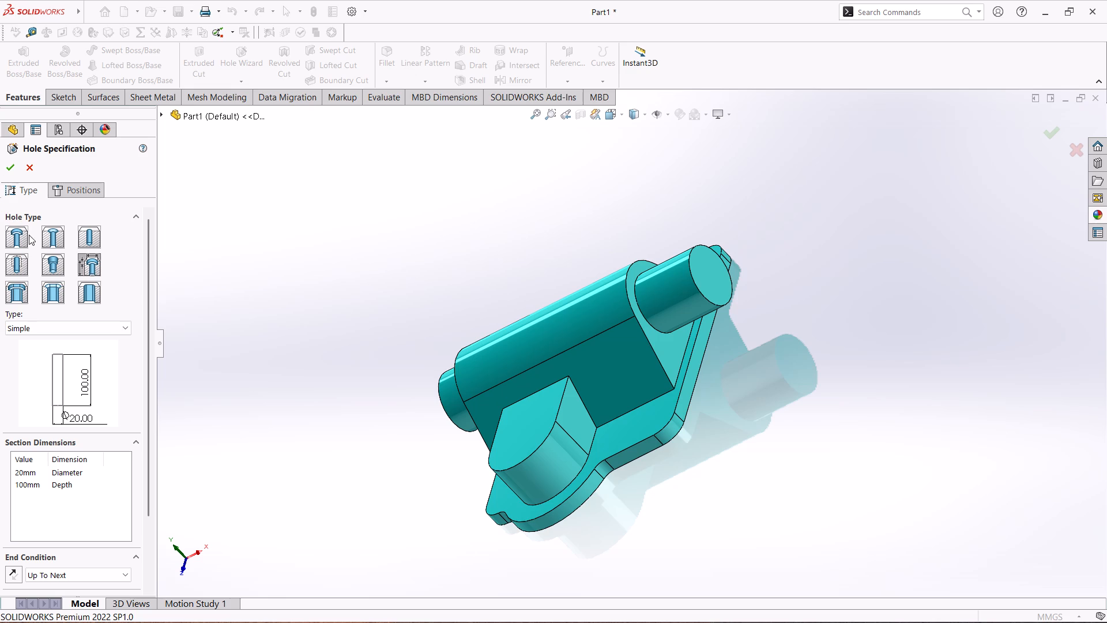
pyautogui.click(15, 267)
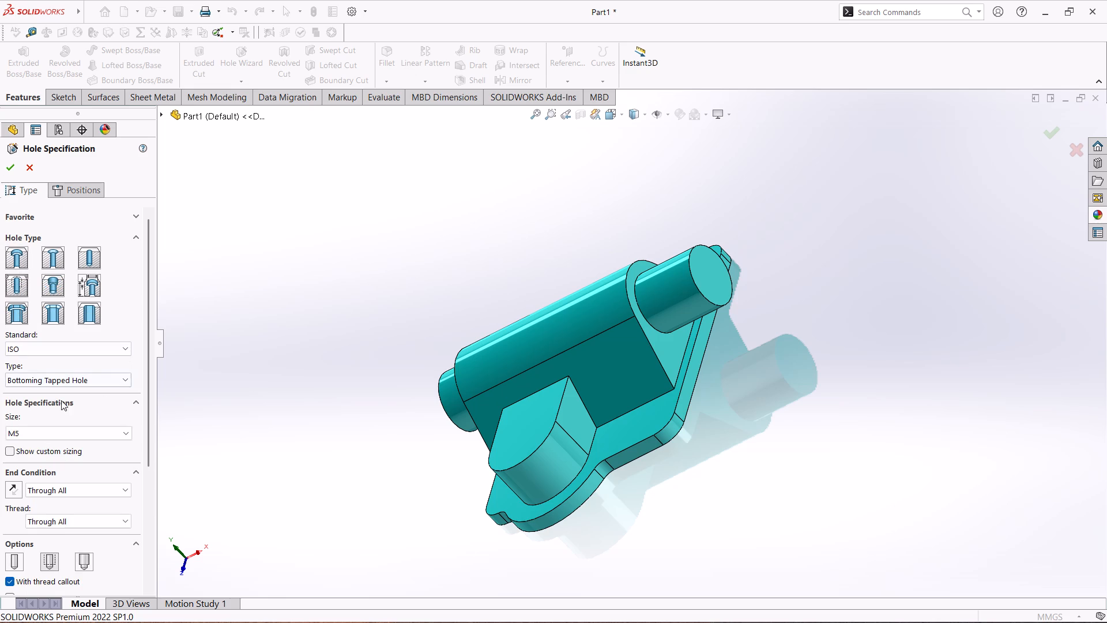
pyautogui.click(42, 349)
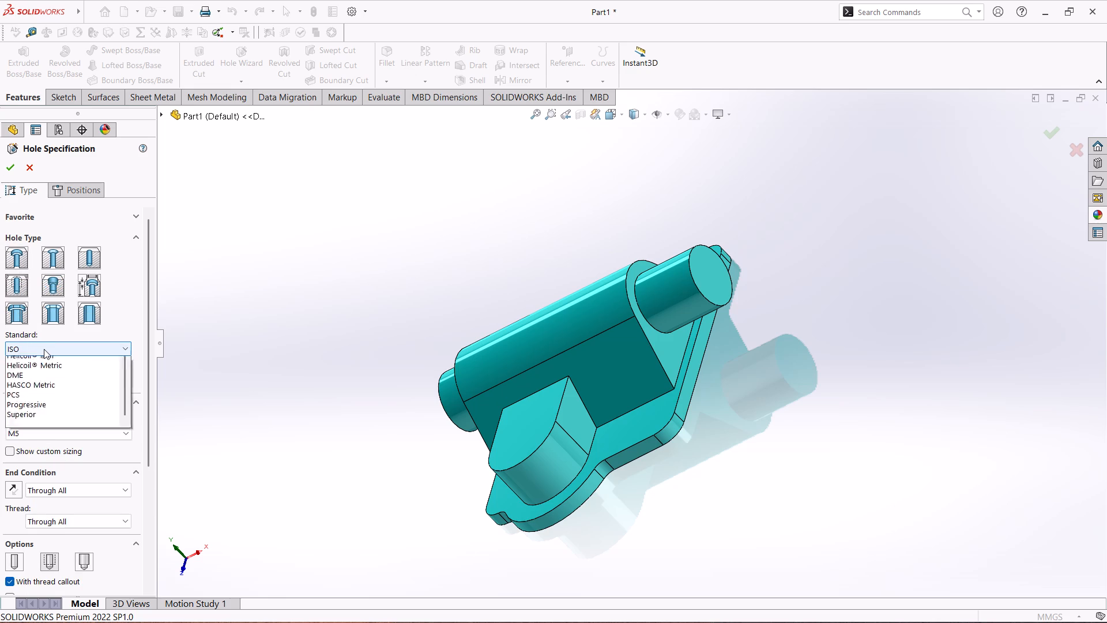
pyautogui.click(46, 362)
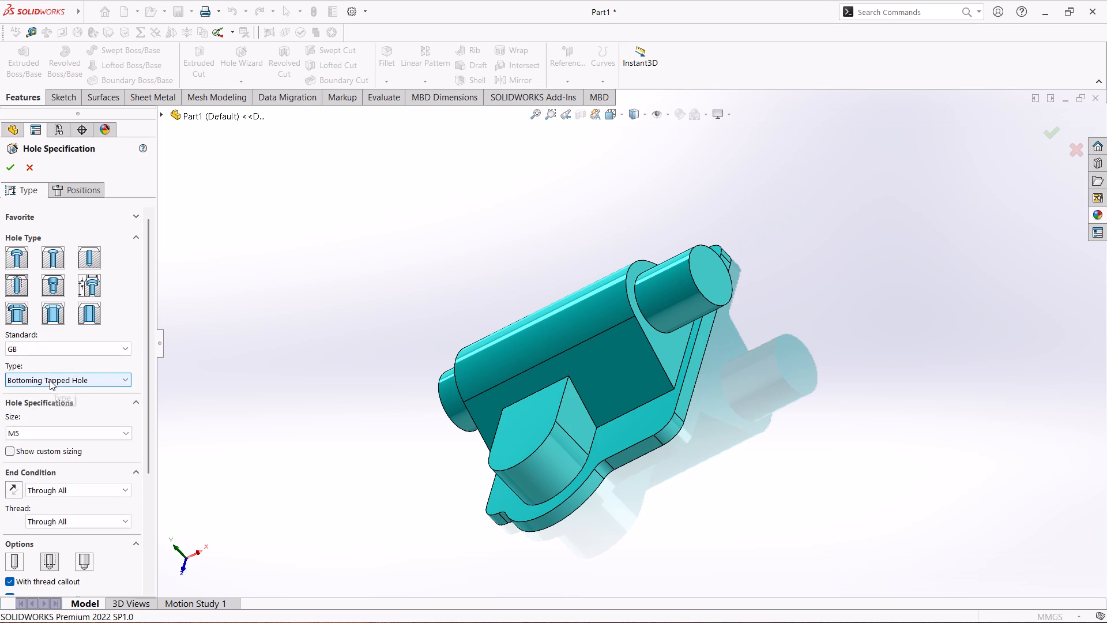
pyautogui.click(50, 380)
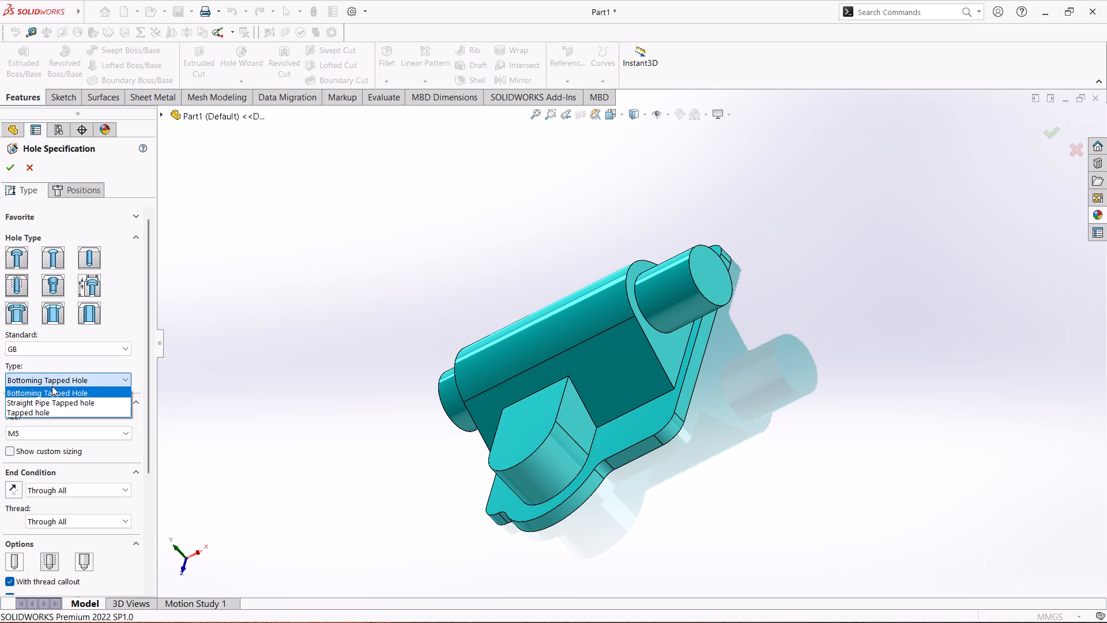
pyautogui.click(61, 400)
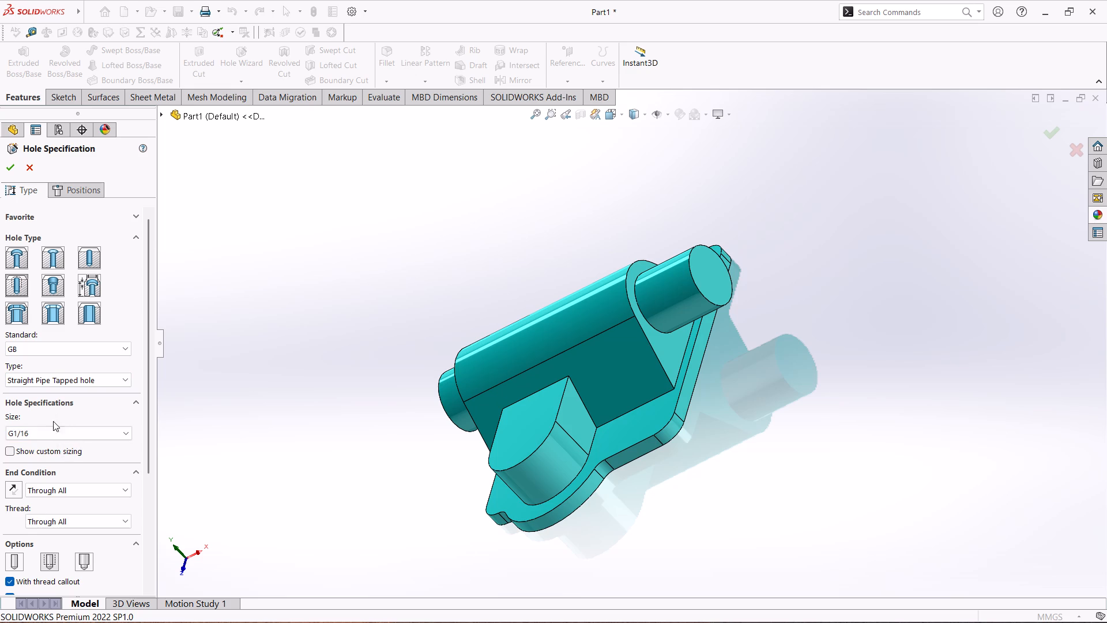
pyautogui.click(62, 437)
pyautogui.click(65, 494)
# Show custom sizing and make the tapped hole blind, with a hole depth of 19 mm and a thread depth of 15 mm.
pyautogui.scroll(-2, 59, 469)
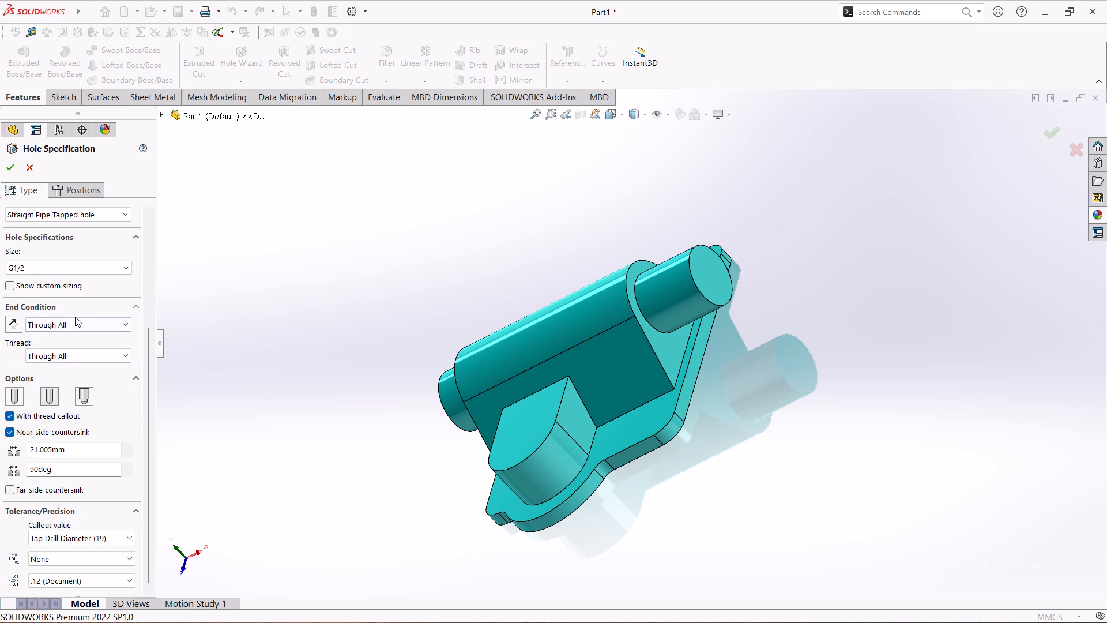
pyautogui.click(10, 286)
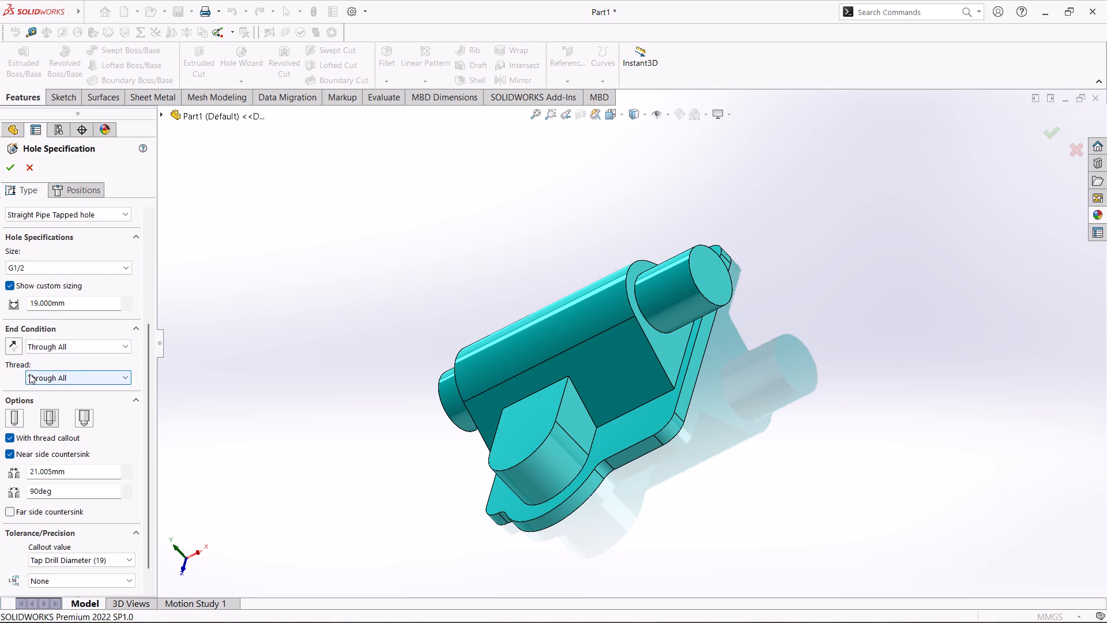
pyautogui.click(39, 349)
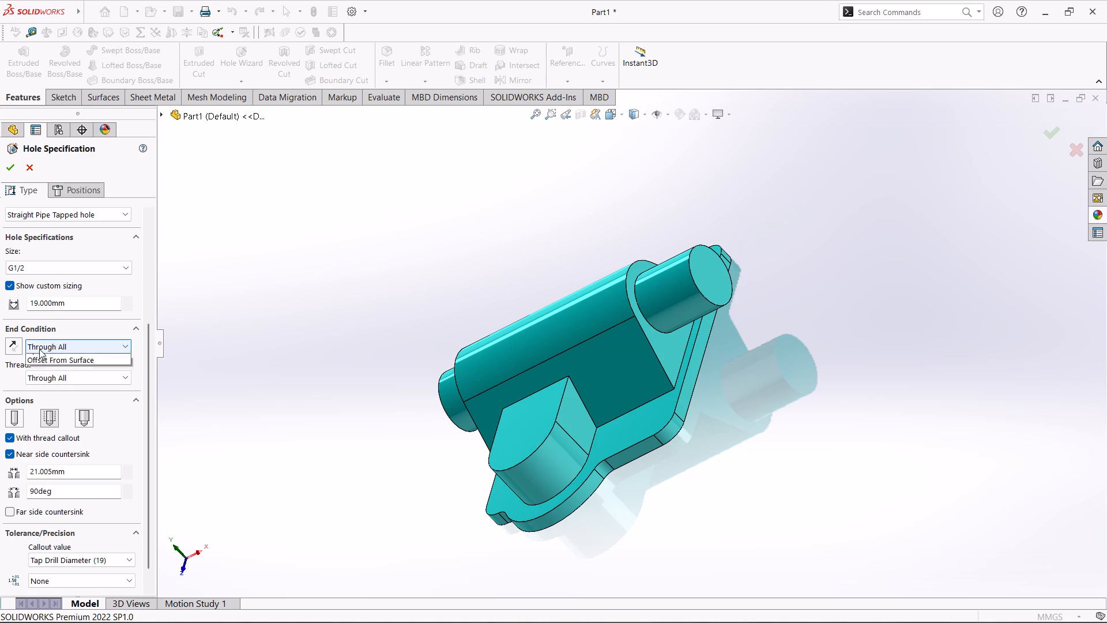
pyautogui.click(65, 356)
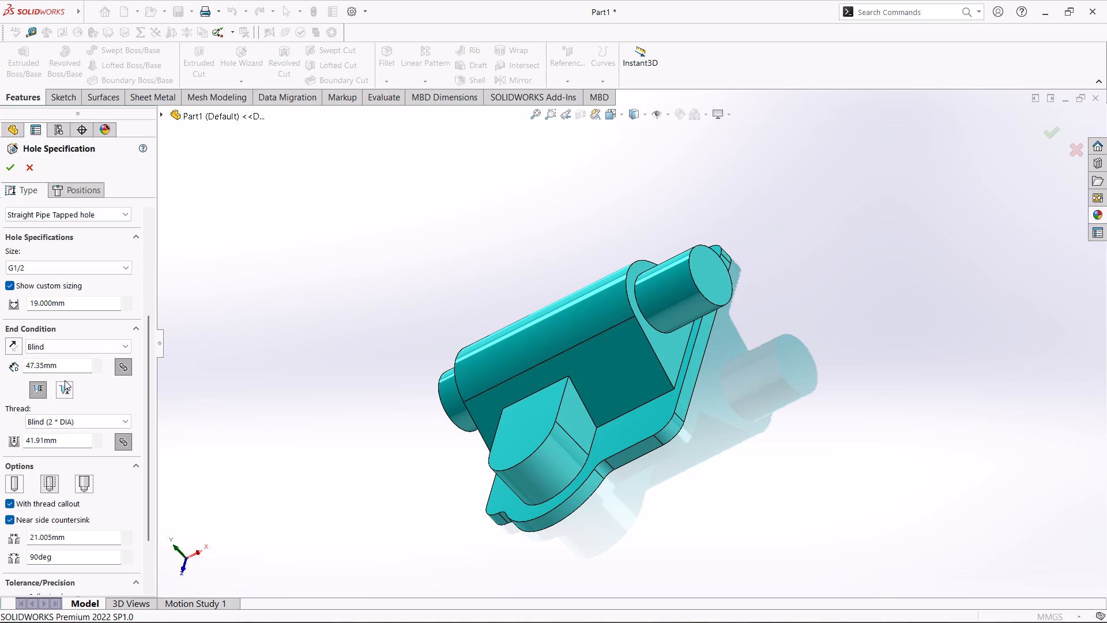
pyautogui.moveTo(57, 365); pyautogui.dragTo(0, 370)
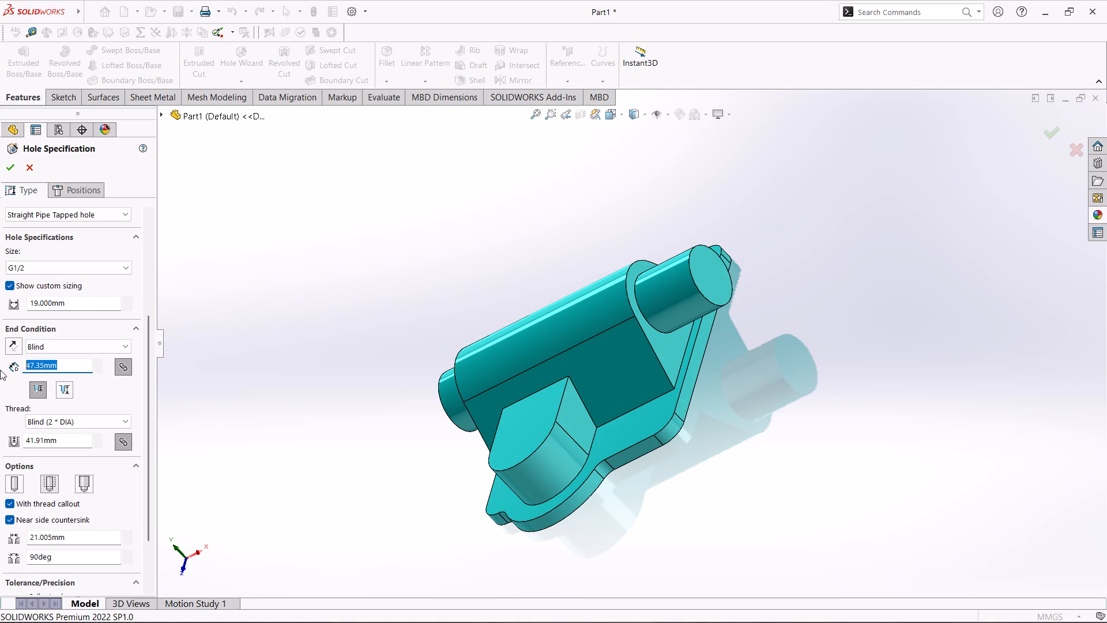
pyautogui.write('19')
pyautogui.press('Return')
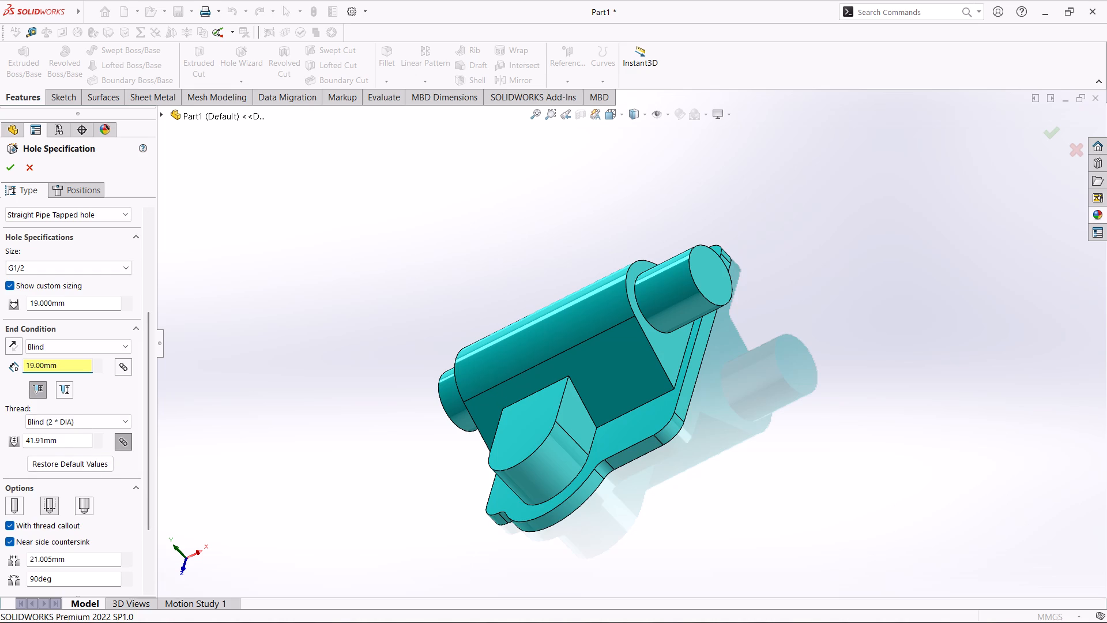
pyautogui.moveTo(63, 441); pyautogui.dragTo(0, 442)
pyautogui.write('15')
pyautogui.press('Return')
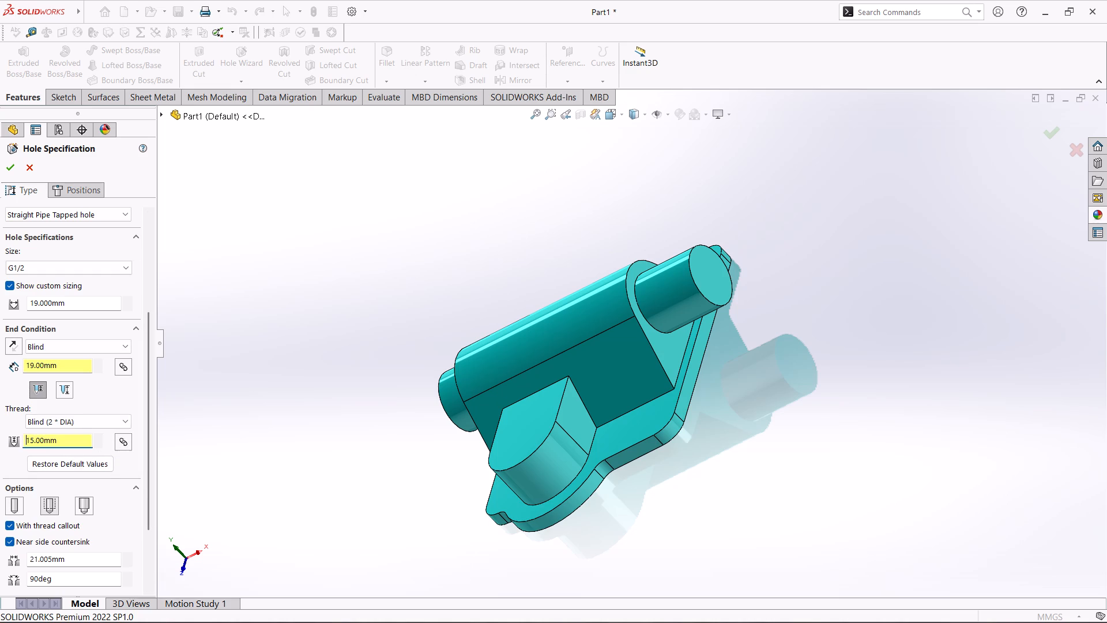
# Turn off the near side countersink for the G1/2 tapped hole.
pyautogui.scroll(1, 0, 442)
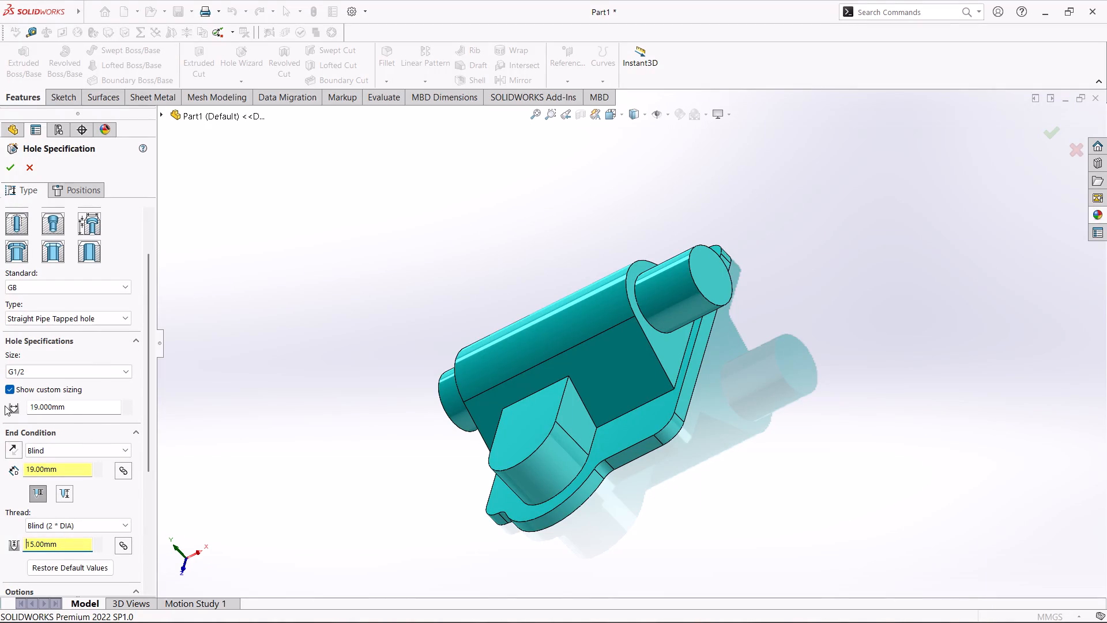
pyautogui.scroll(-2, 71, 419)
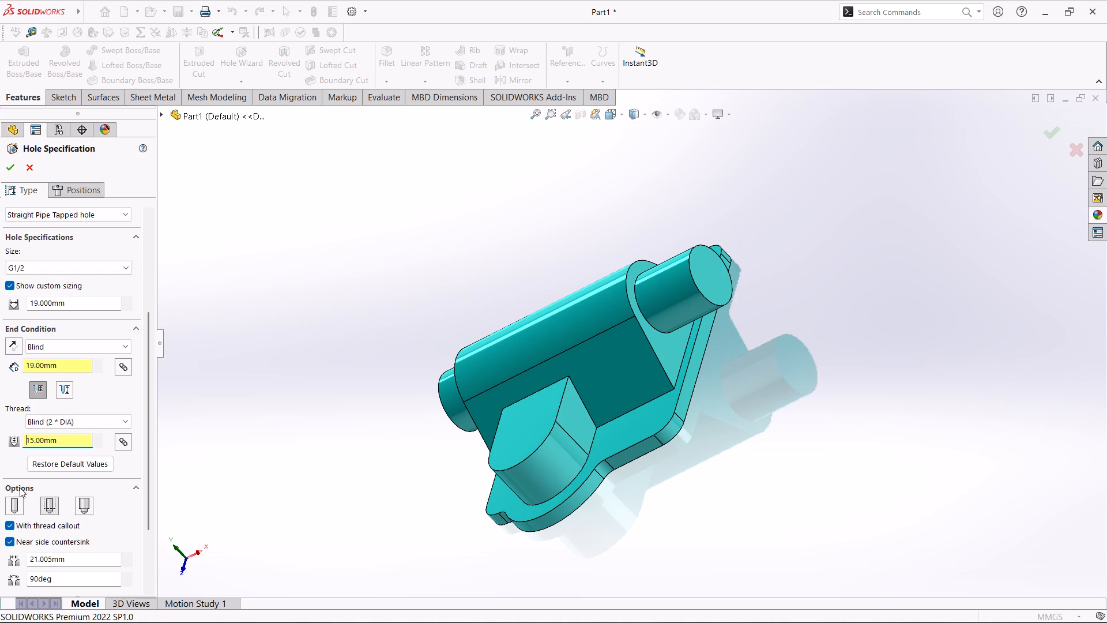
pyautogui.click(9, 545)
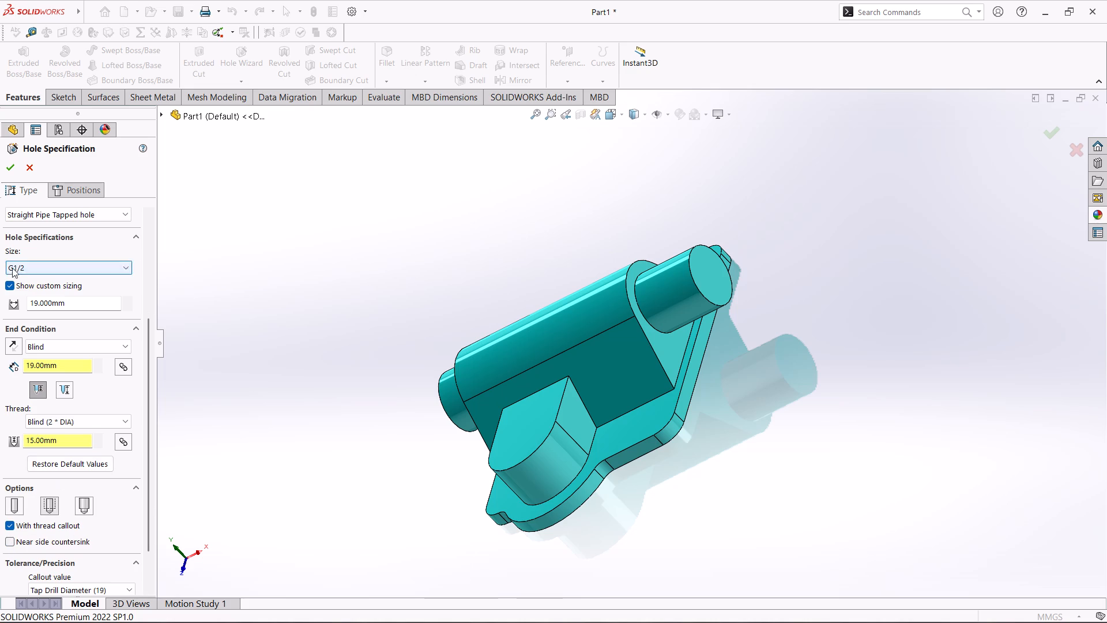
# Place the G1/2 tapped hole at the centre of the cylindrical boss's end face on the positive X end, and finish the hole.
pyautogui.click(73, 186)
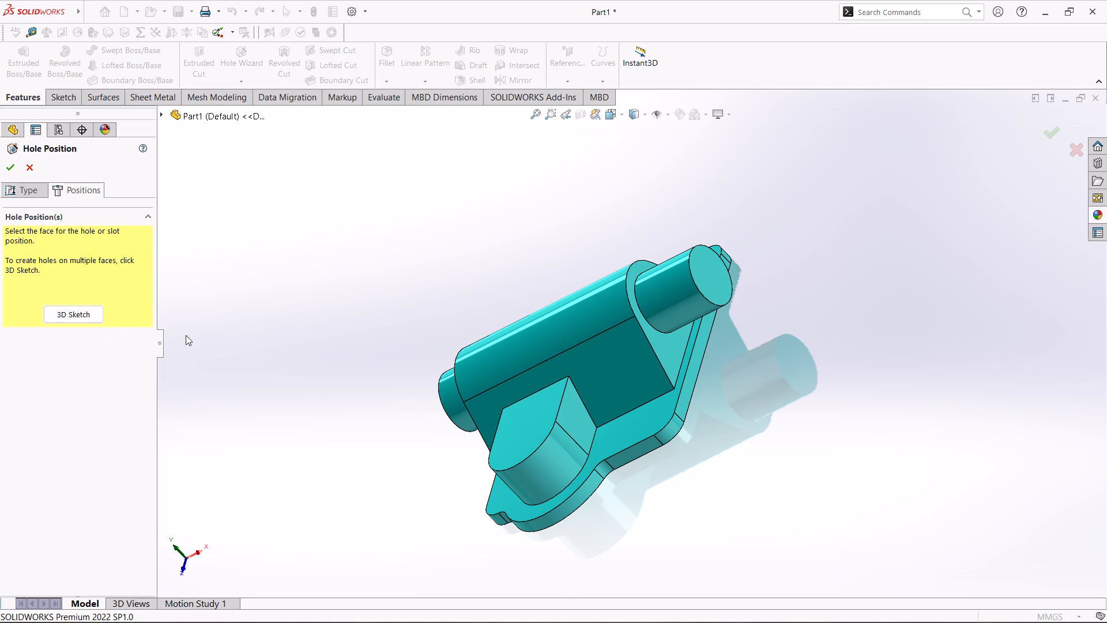
pyautogui.click(709, 272)
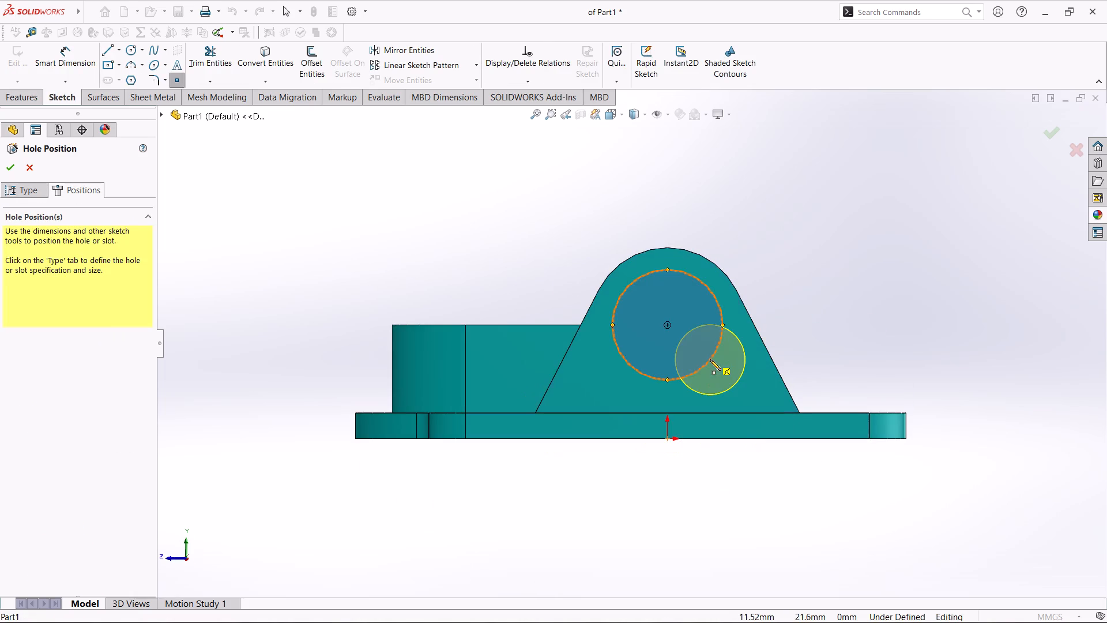
pyautogui.click(668, 324)
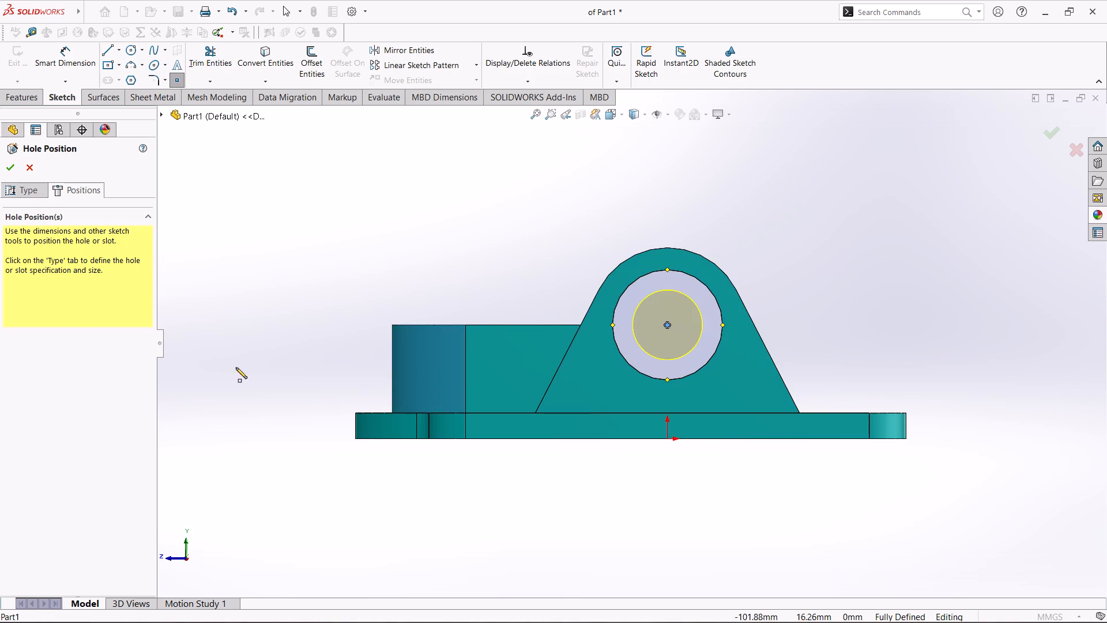
pyautogui.click(7, 167)
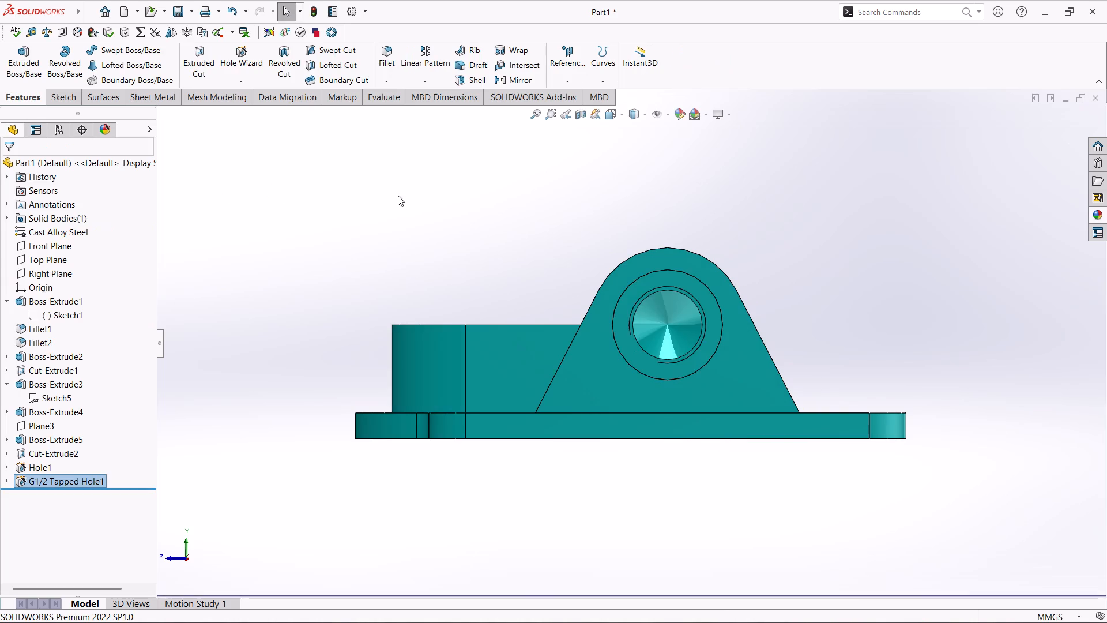
# Enable shaded cosmetic threads in the document's detailing display filter.
pyautogui.moveTo(398, 198); pyautogui.dragTo(372, 224, button='middle')
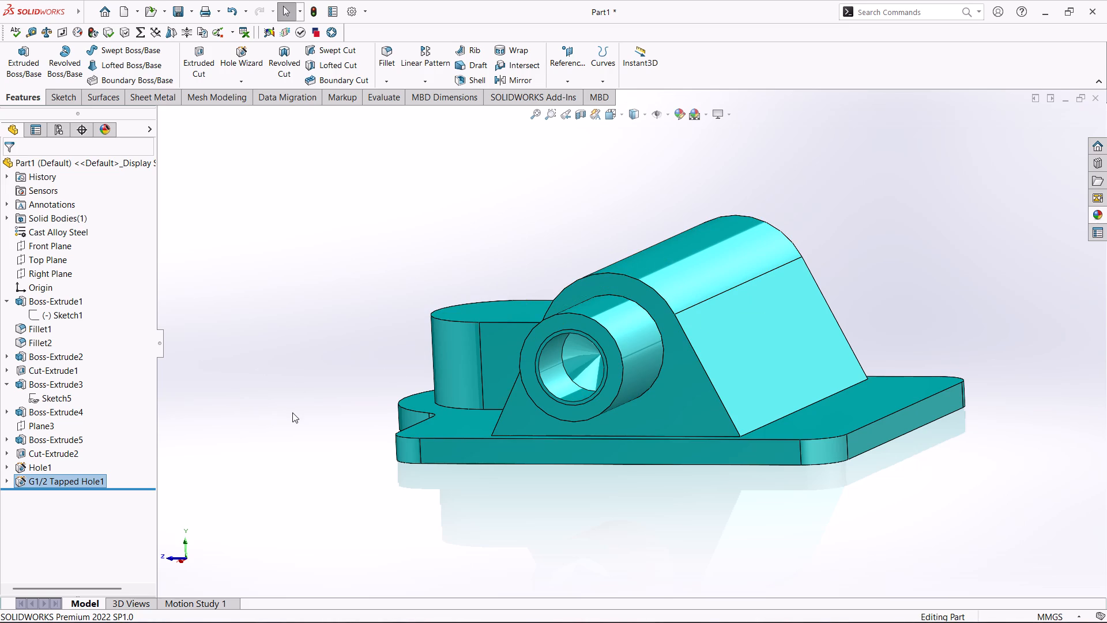
pyautogui.click(348, 10)
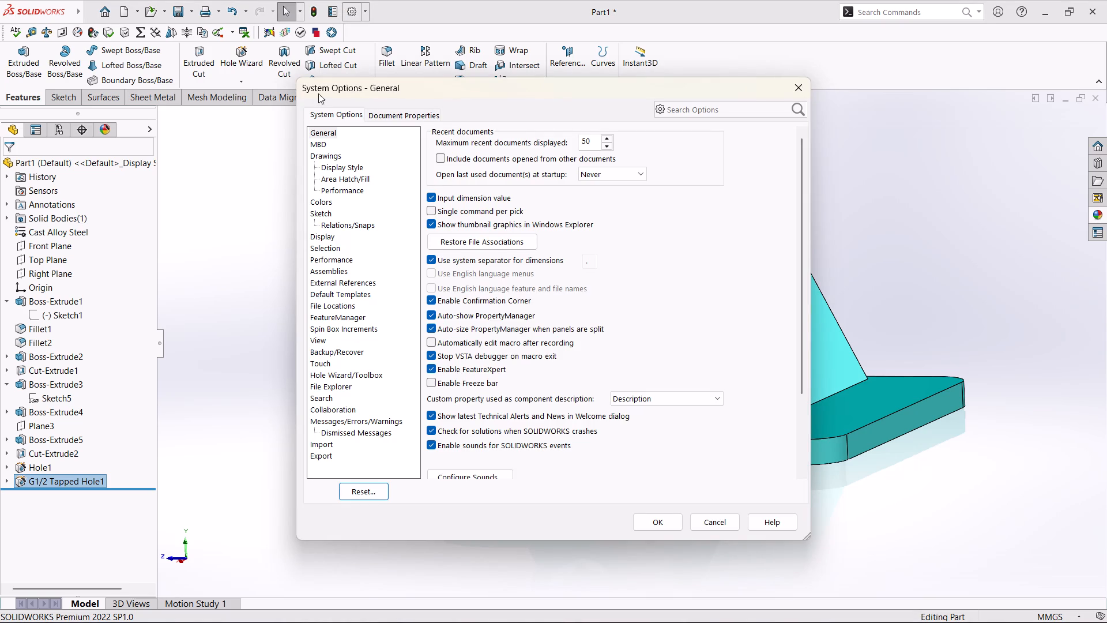
pyautogui.click(400, 117)
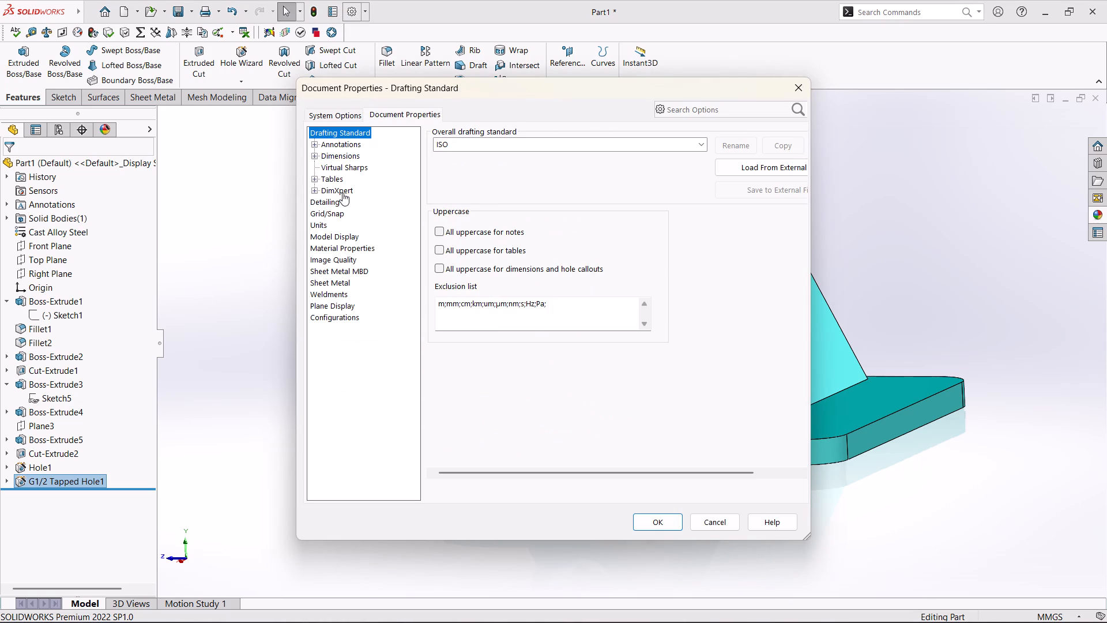
pyautogui.click(330, 204)
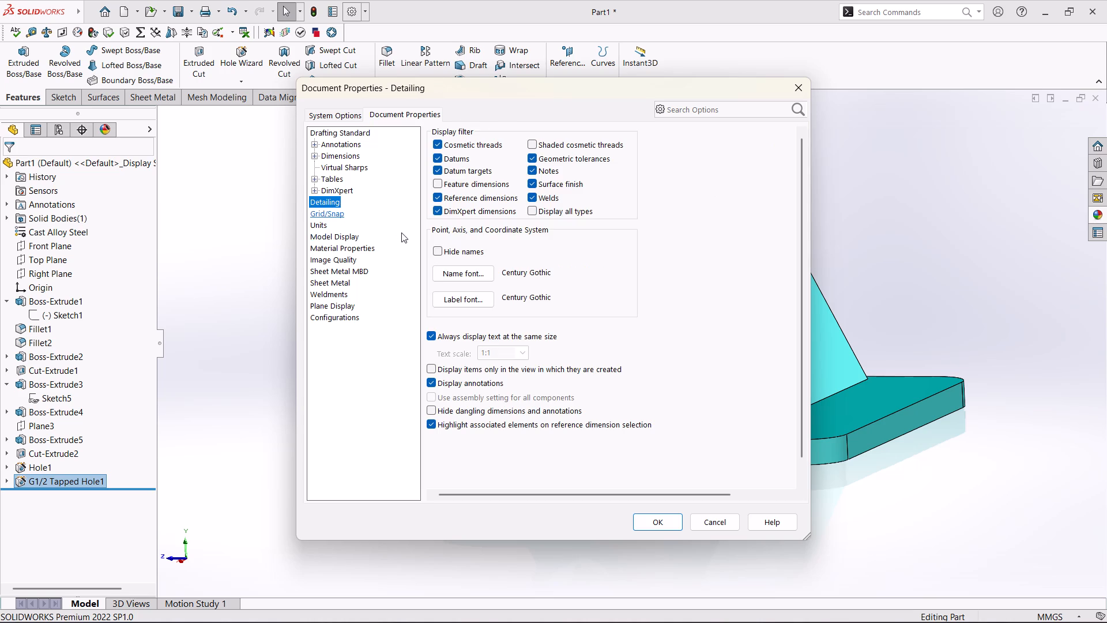
pyautogui.click(530, 146)
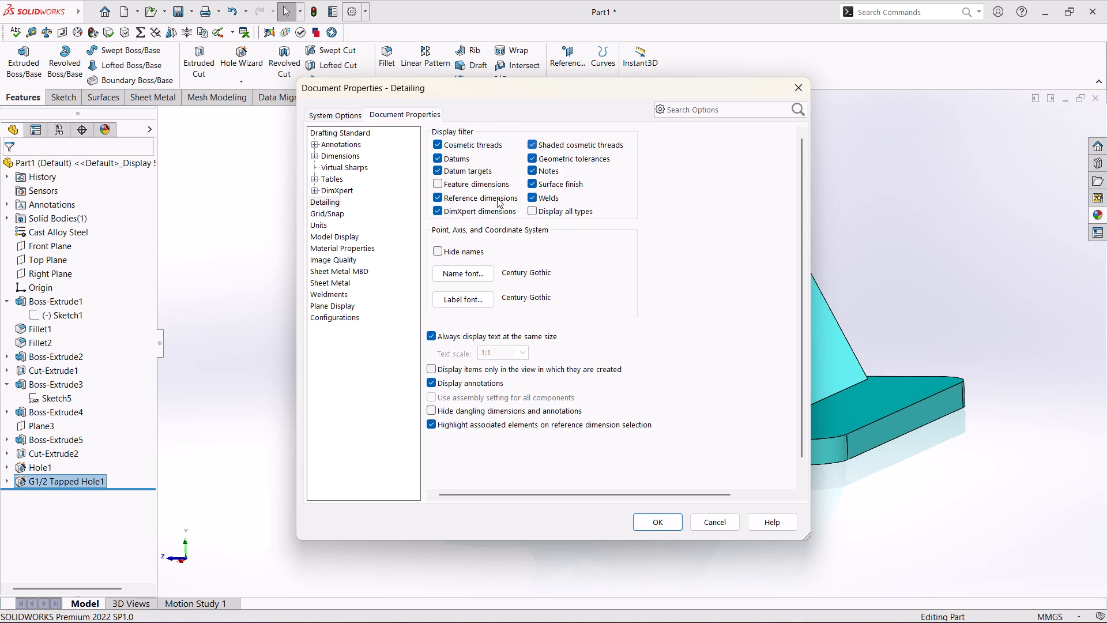
pyautogui.click(669, 522)
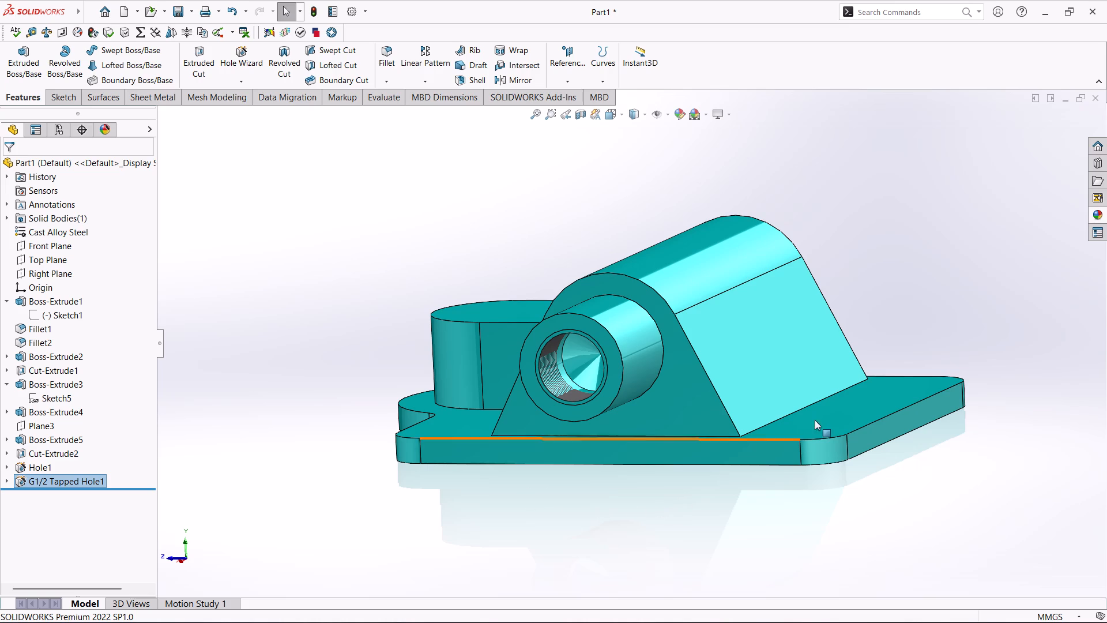
# Examine the thread display inside the G1/2 tapped hole at the boss end.
pyautogui.moveTo(901, 267); pyautogui.dragTo(894, 296, button='middle')
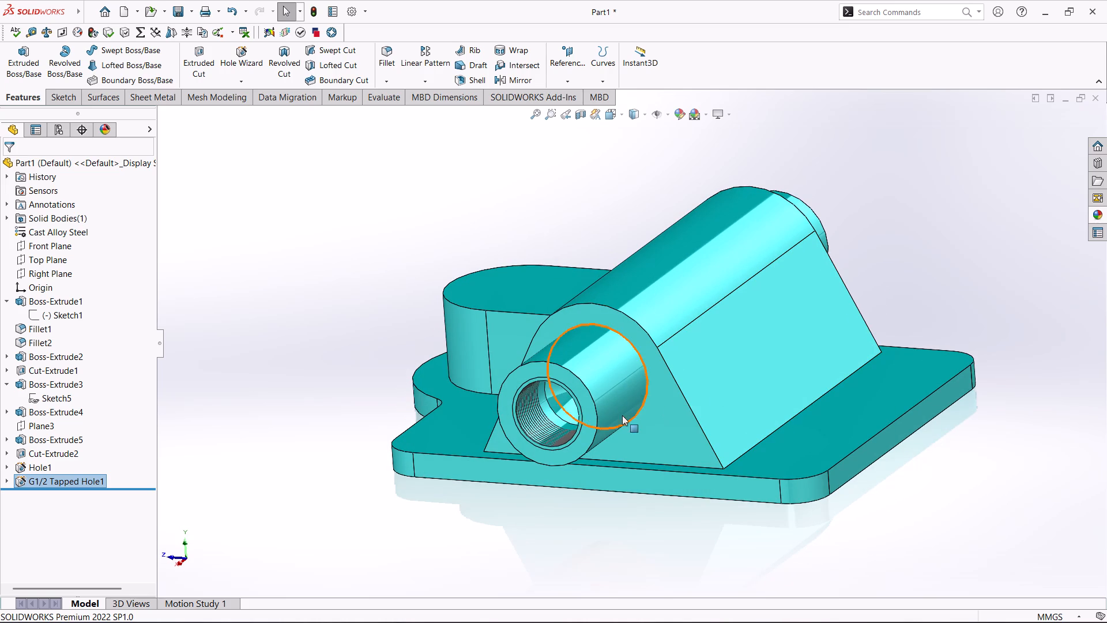
pyautogui.scroll(-6, 579, 409)
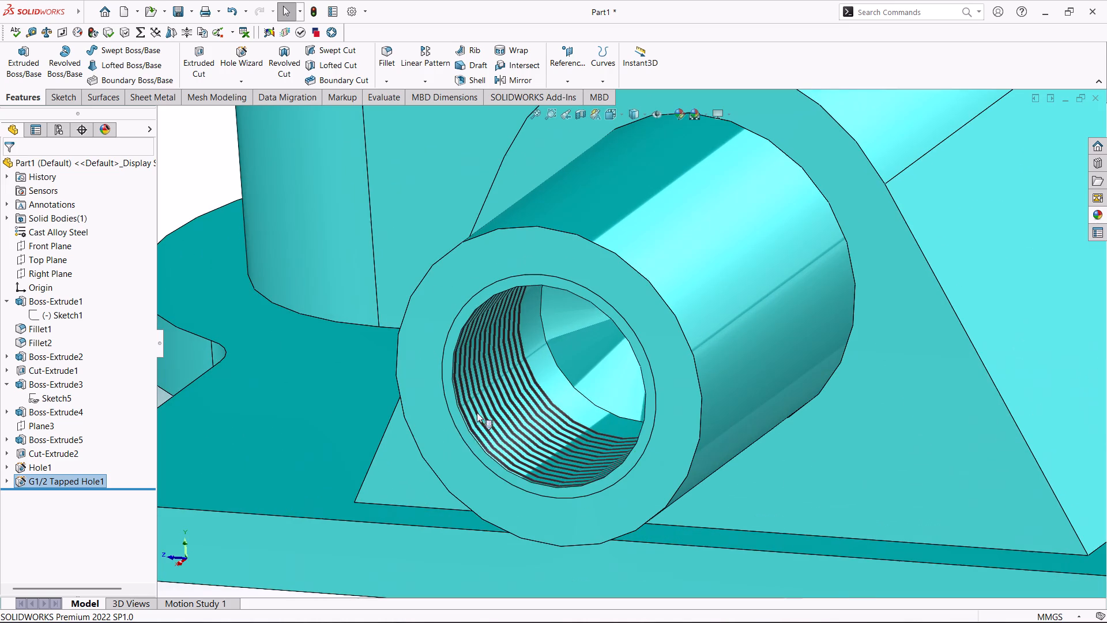
pyautogui.scroll(-5, 509, 430)
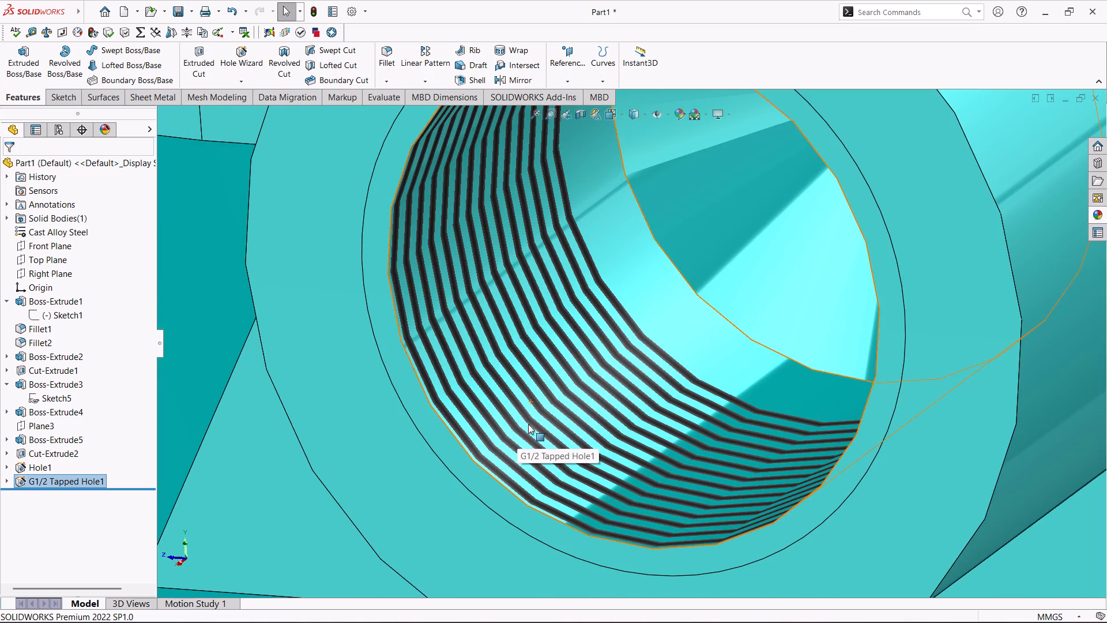
pyautogui.scroll(10, 525, 423)
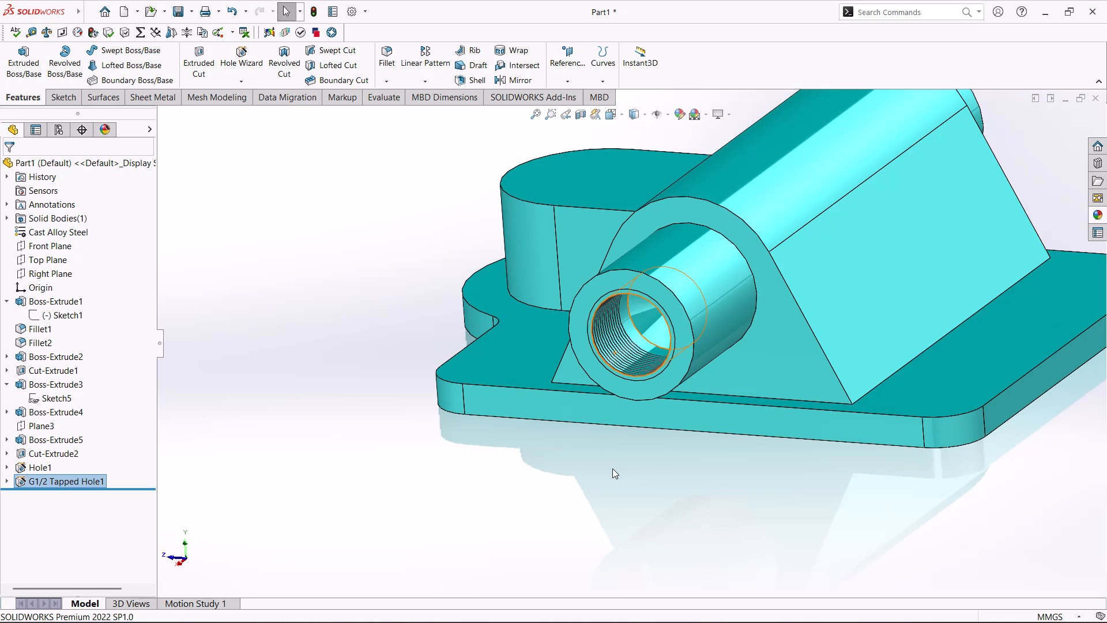
pyautogui.moveTo(665, 513); pyautogui.dragTo(691, 511, button='middle')
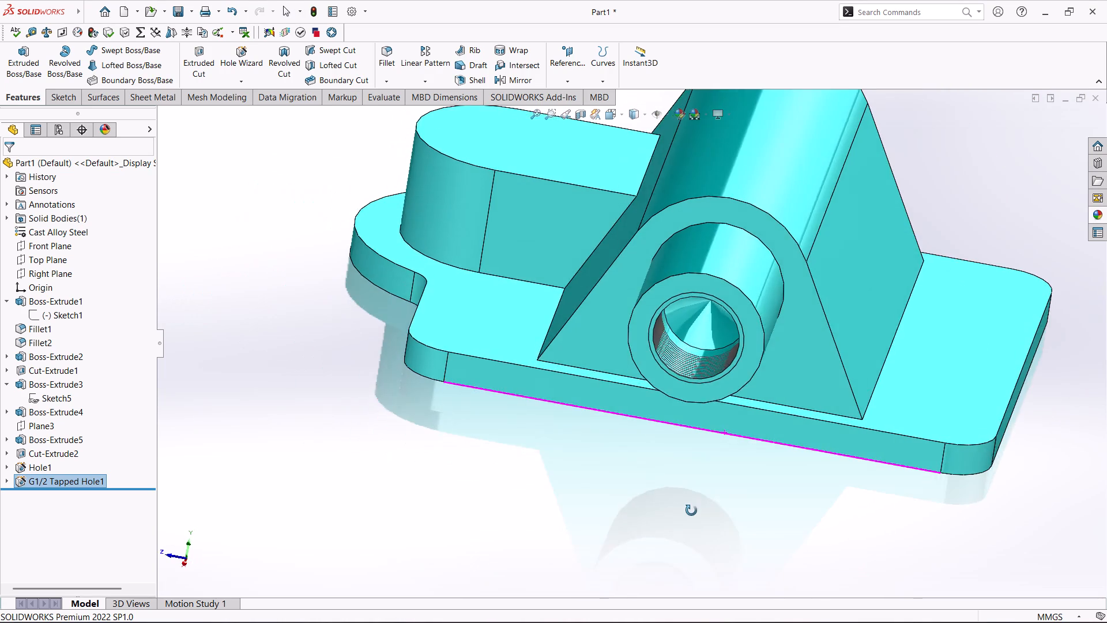
pyautogui.moveTo(691, 511); pyautogui.dragTo(702, 508, button='middle')
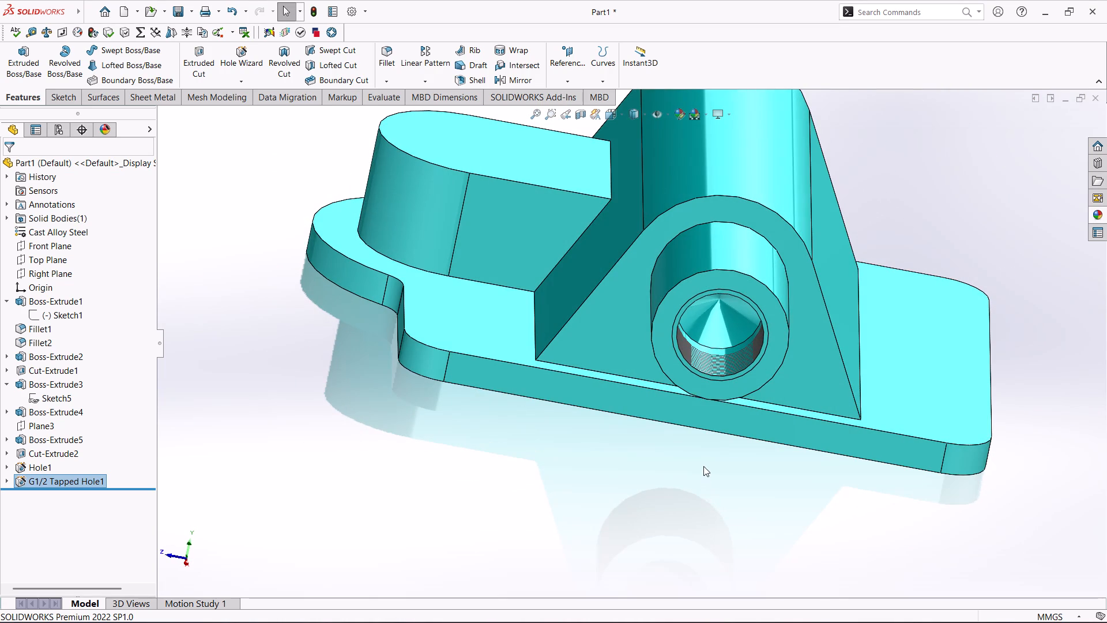
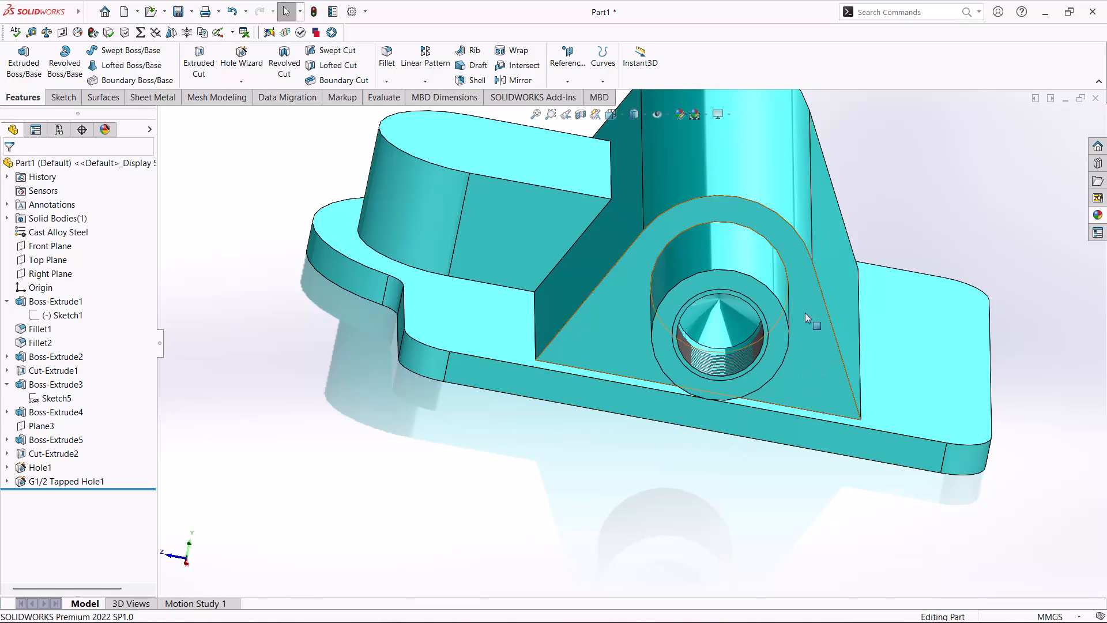
# Sketch a circle on the boss's positive X end face, centred on the tapped hole, and dimension its diameter to 16 mm.
pyautogui.click(781, 326)
pyautogui.click(832, 291)
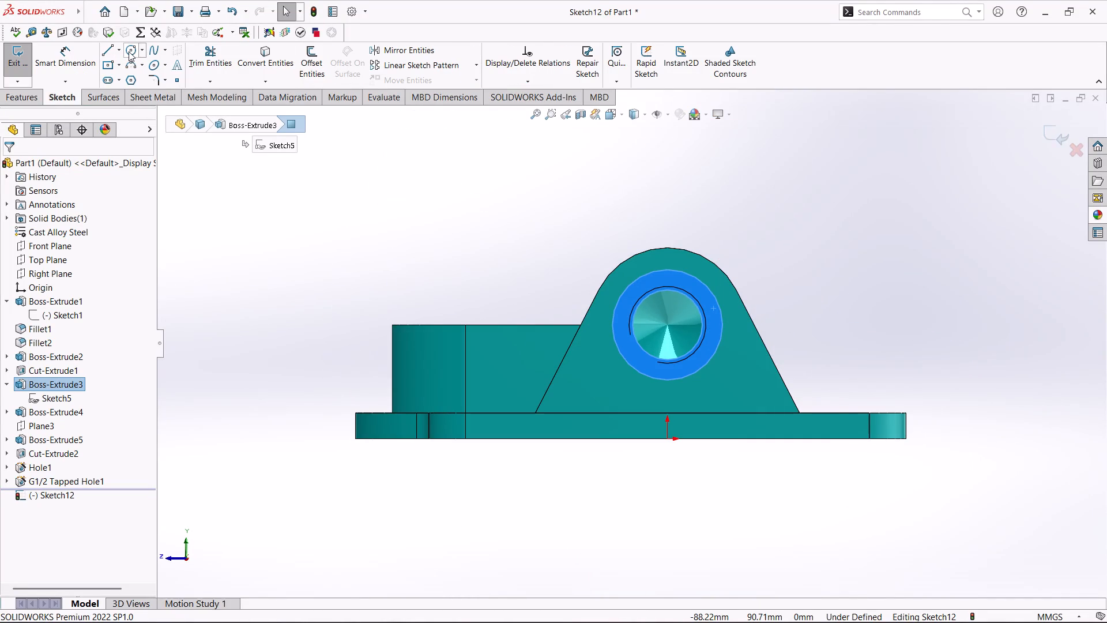
pyautogui.click(129, 51)
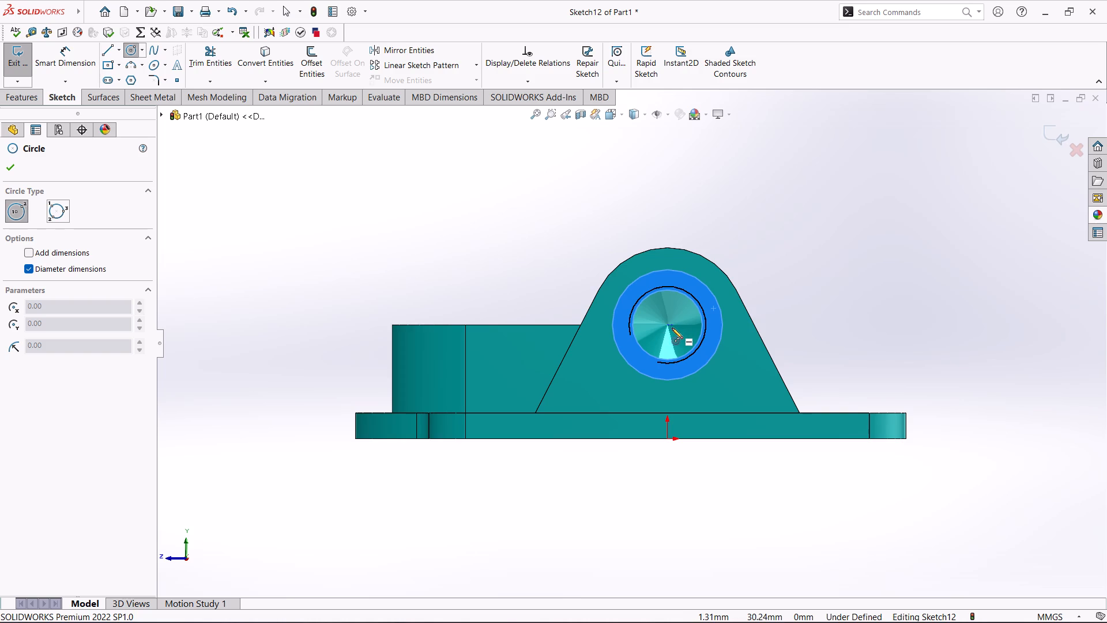
pyautogui.click(668, 328)
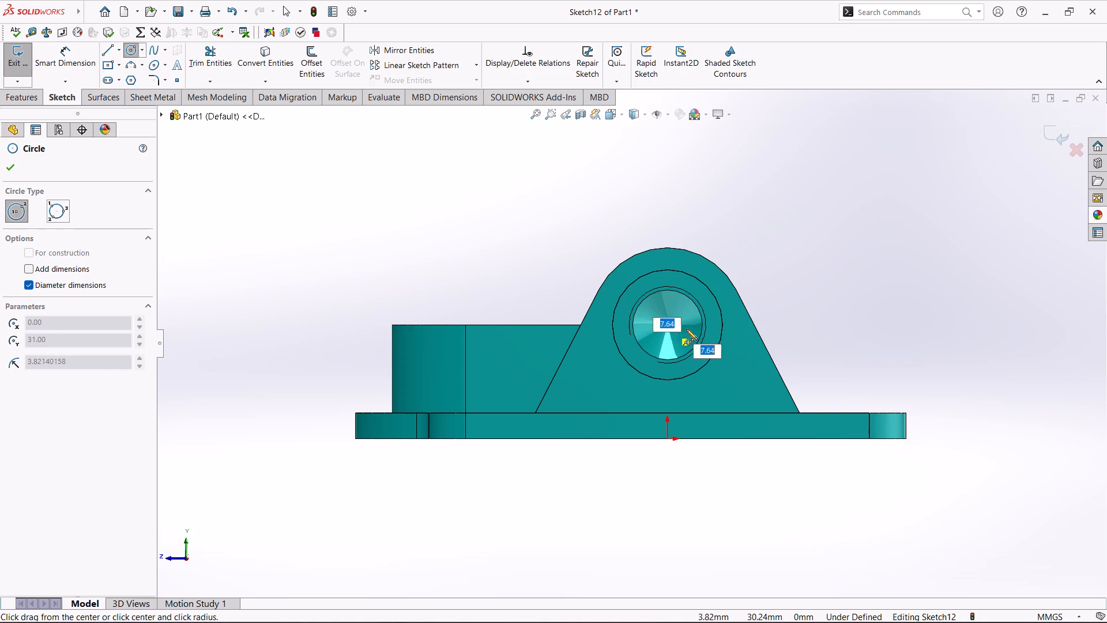
pyautogui.click(717, 334)
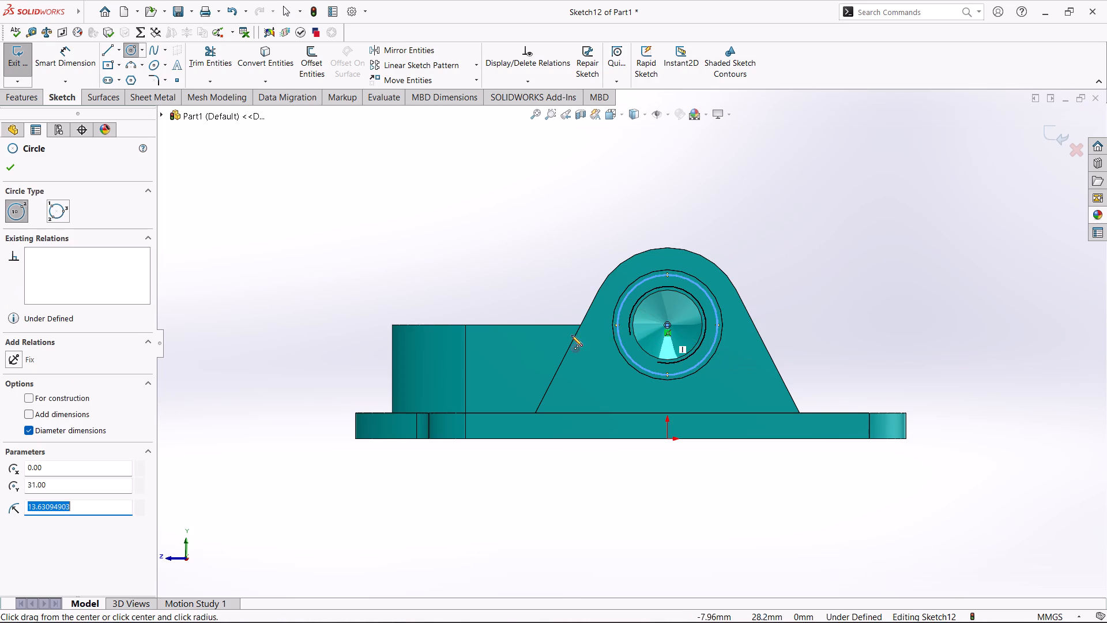
pyautogui.click(81, 62)
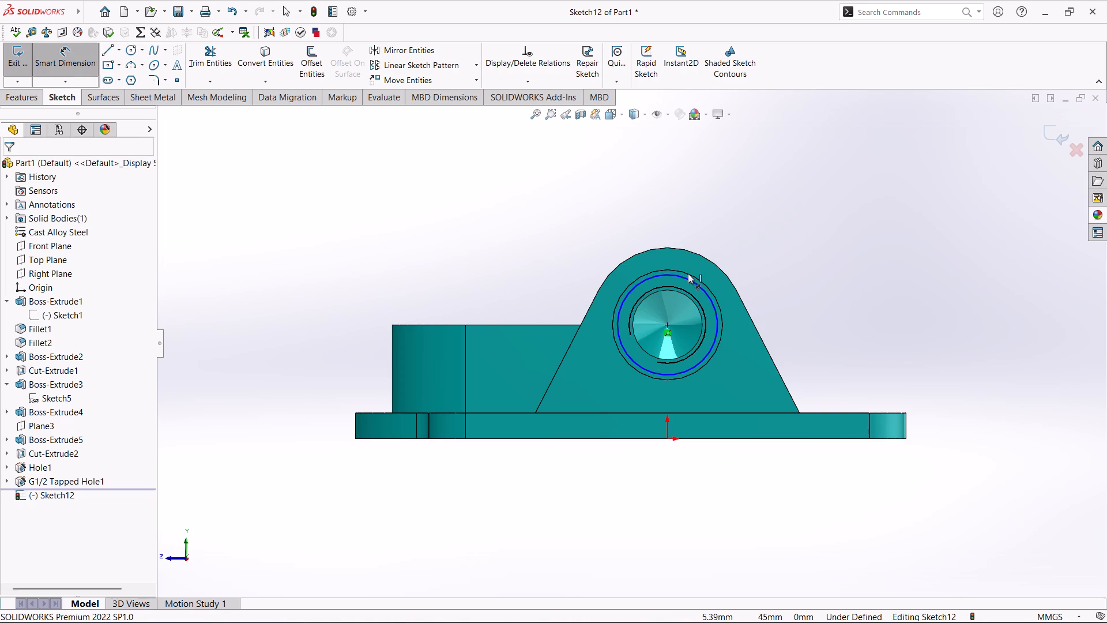
pyautogui.click(698, 284)
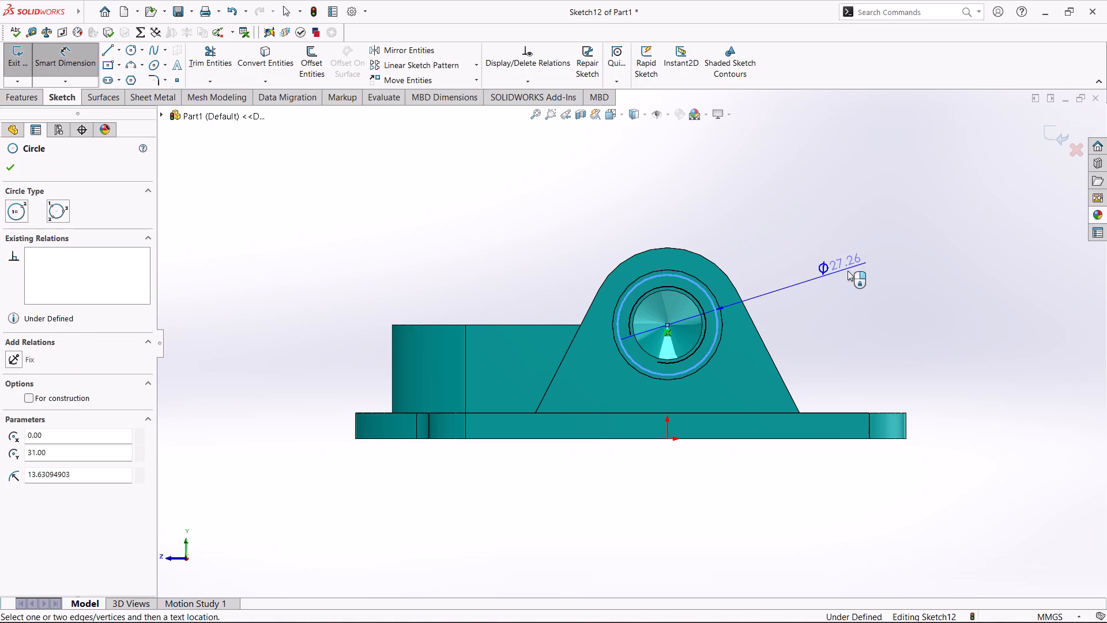
pyautogui.click(849, 271)
pyautogui.write('16')
pyautogui.press('Return')
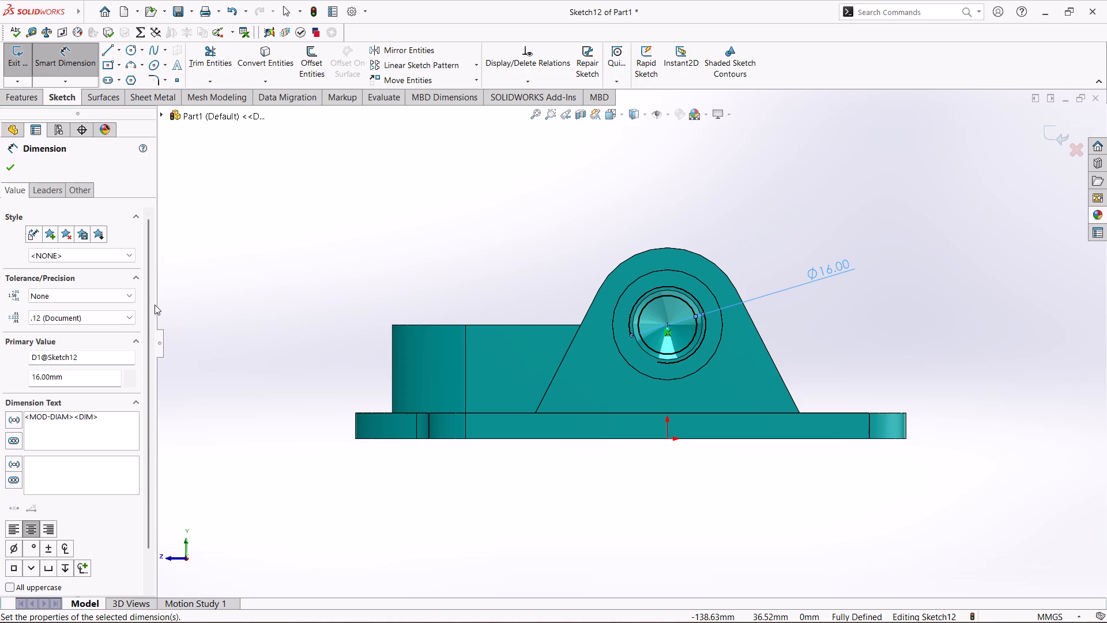
# Give the 16 mm diameter dimension a Fit tolerance with hole fit H7.
pyautogui.click(71, 296)
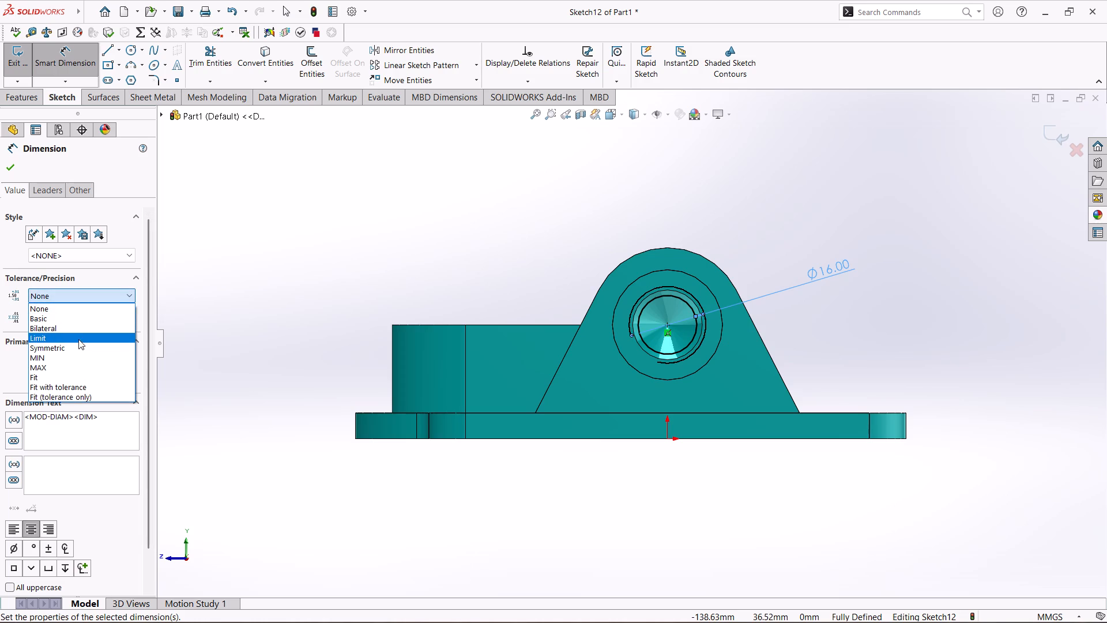
pyautogui.click(92, 379)
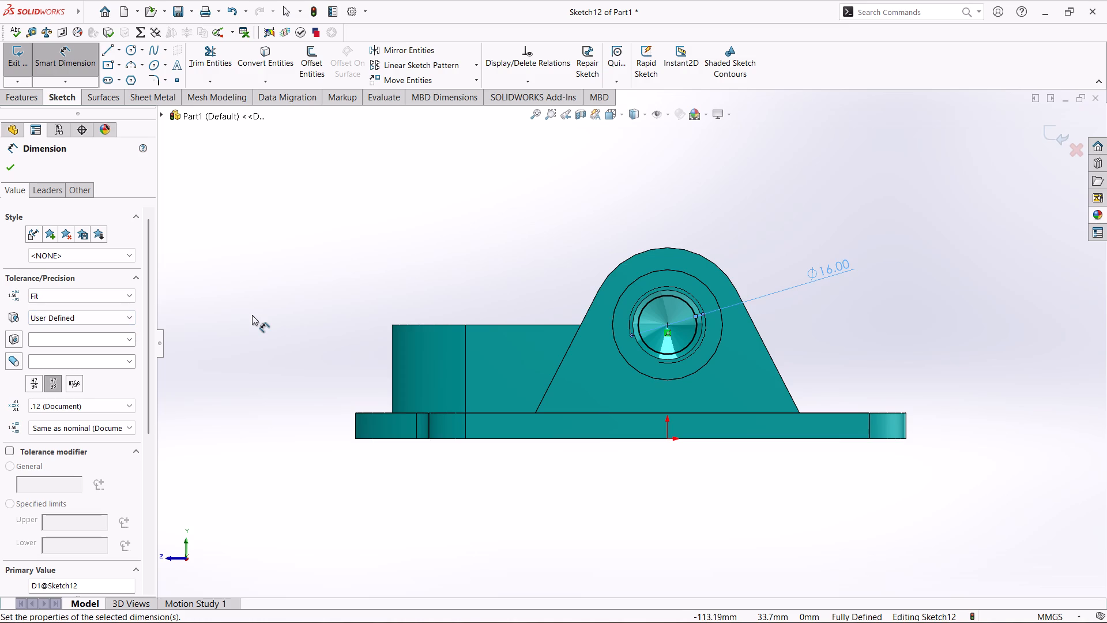
pyautogui.scroll(1, 251, 314)
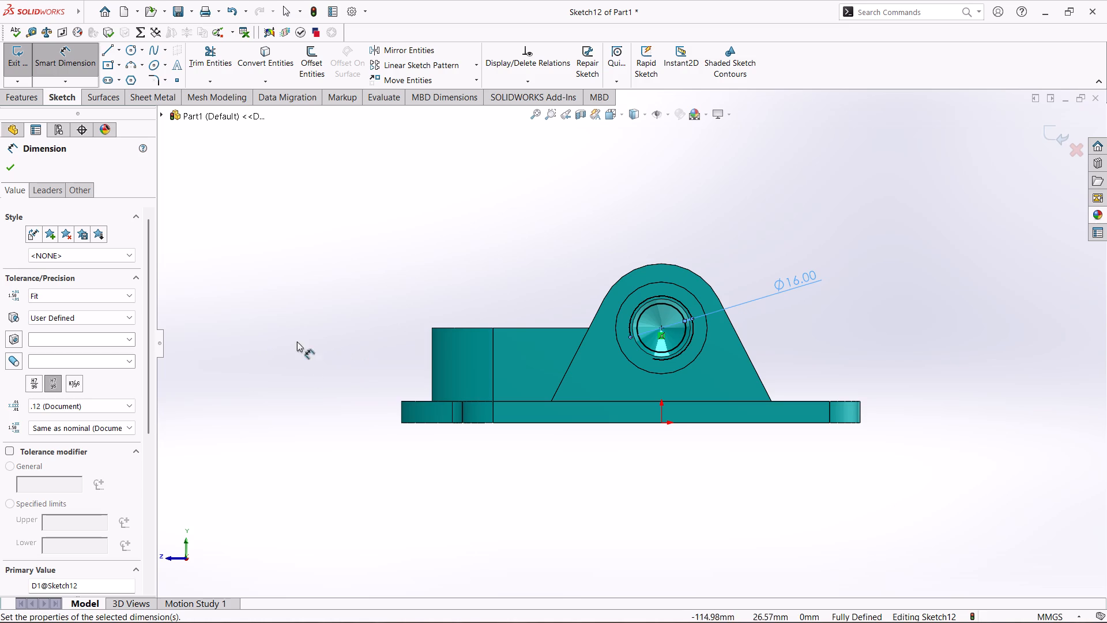
pyautogui.click(130, 336)
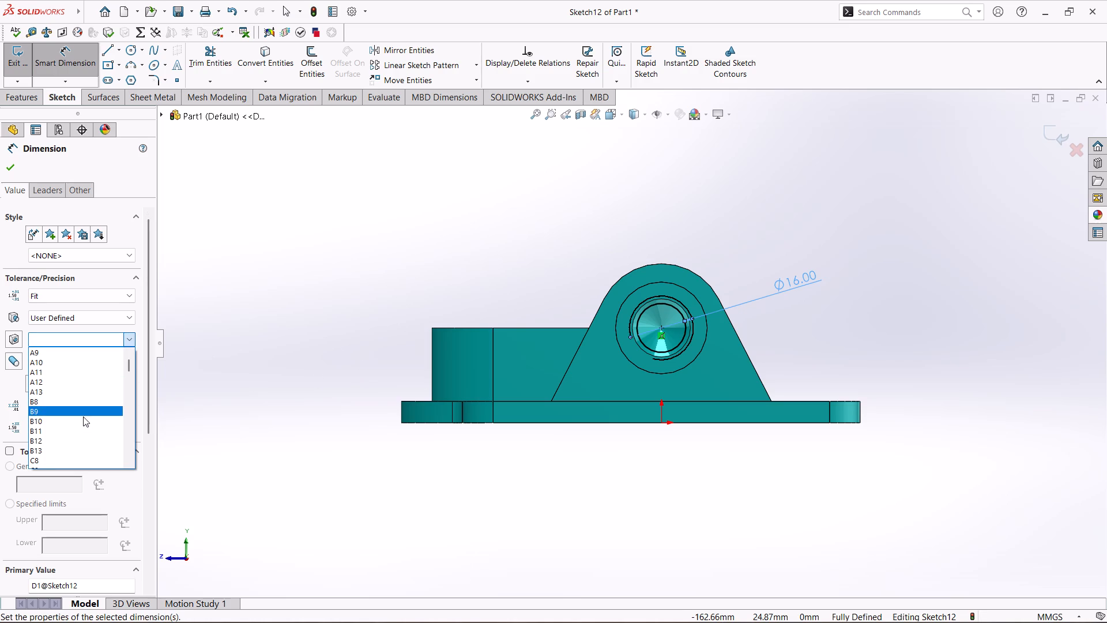
pyautogui.scroll(-7, 84, 427)
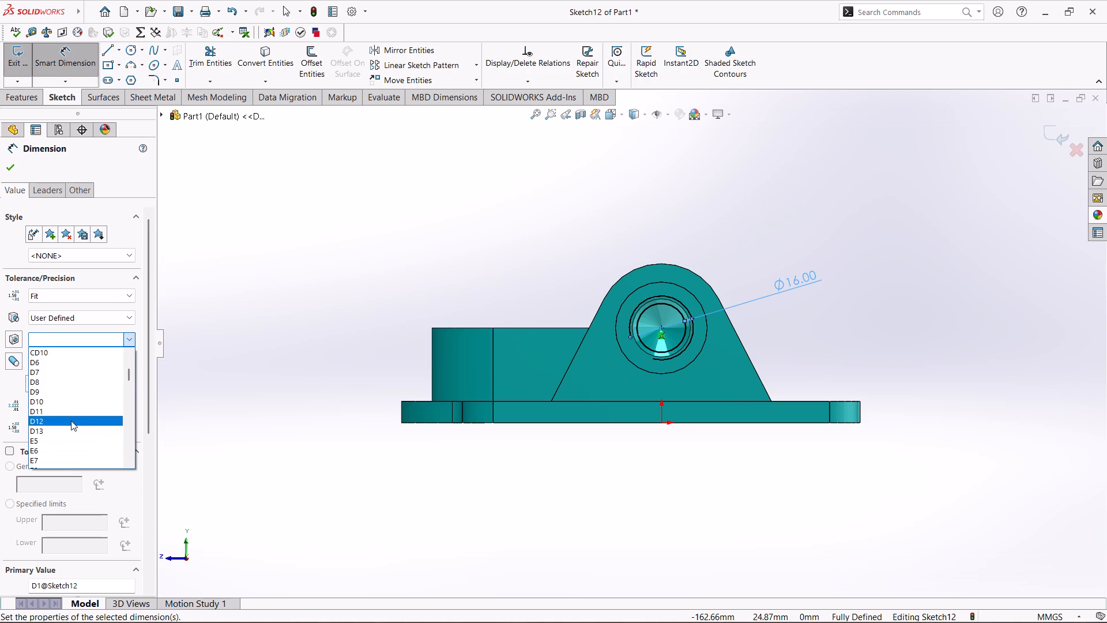
pyautogui.scroll(-7, 80, 422)
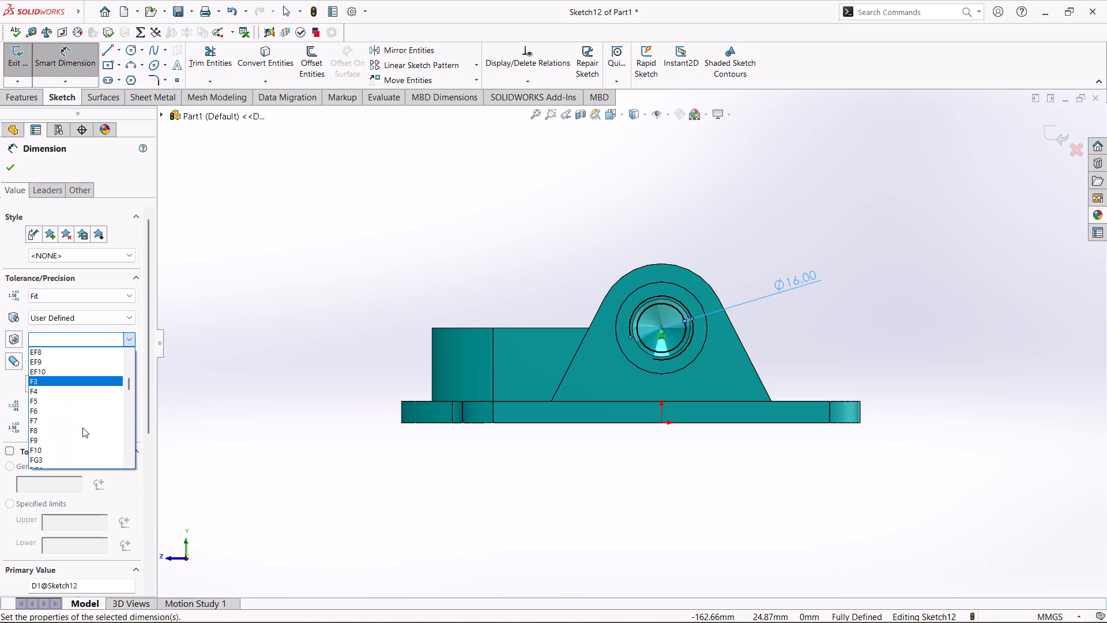
pyautogui.scroll(-7, 82, 427)
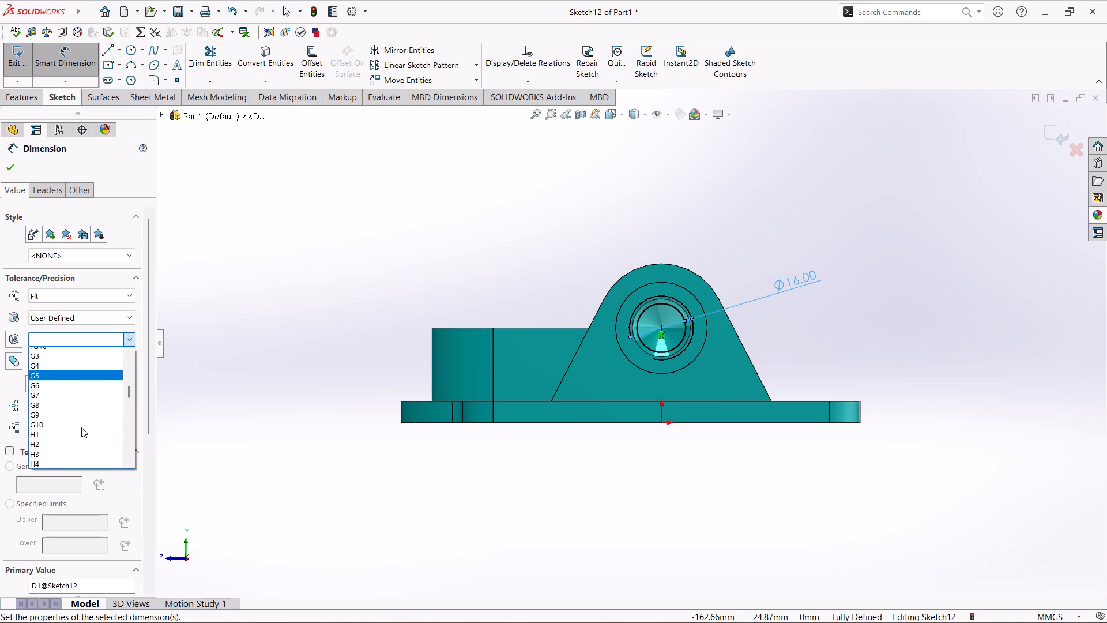
pyautogui.scroll(-1, 68, 425)
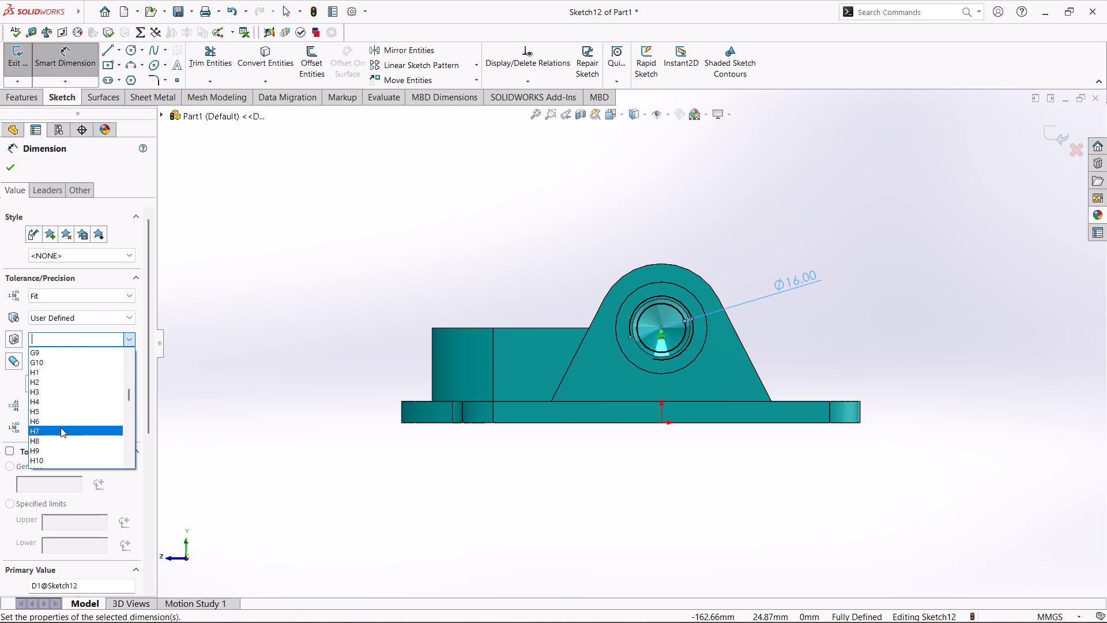
pyautogui.click(61, 427)
pyautogui.click(18, 174)
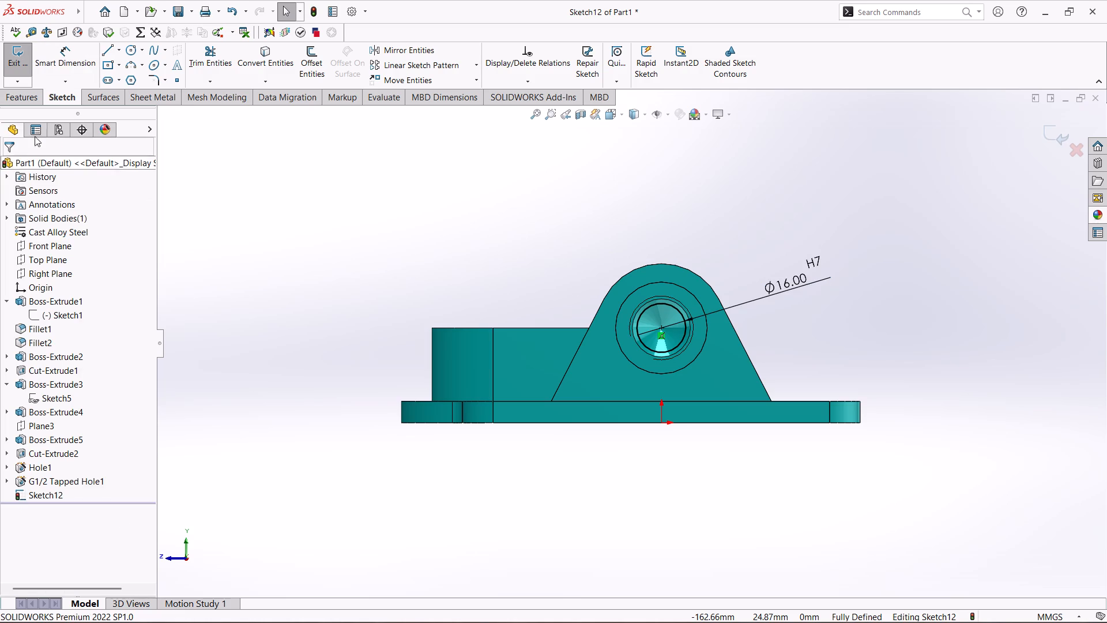
# Extrude-cut the 16 mm circle through the boss with the Up To Next end condition.
pyautogui.click(35, 97)
pyautogui.click(202, 64)
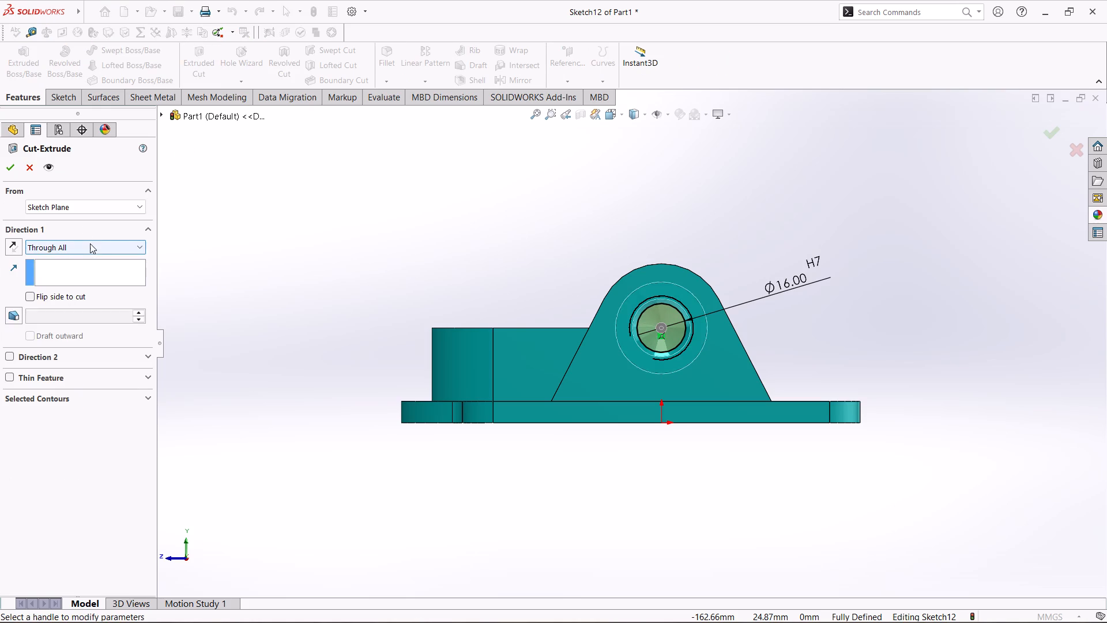
pyautogui.click(77, 247)
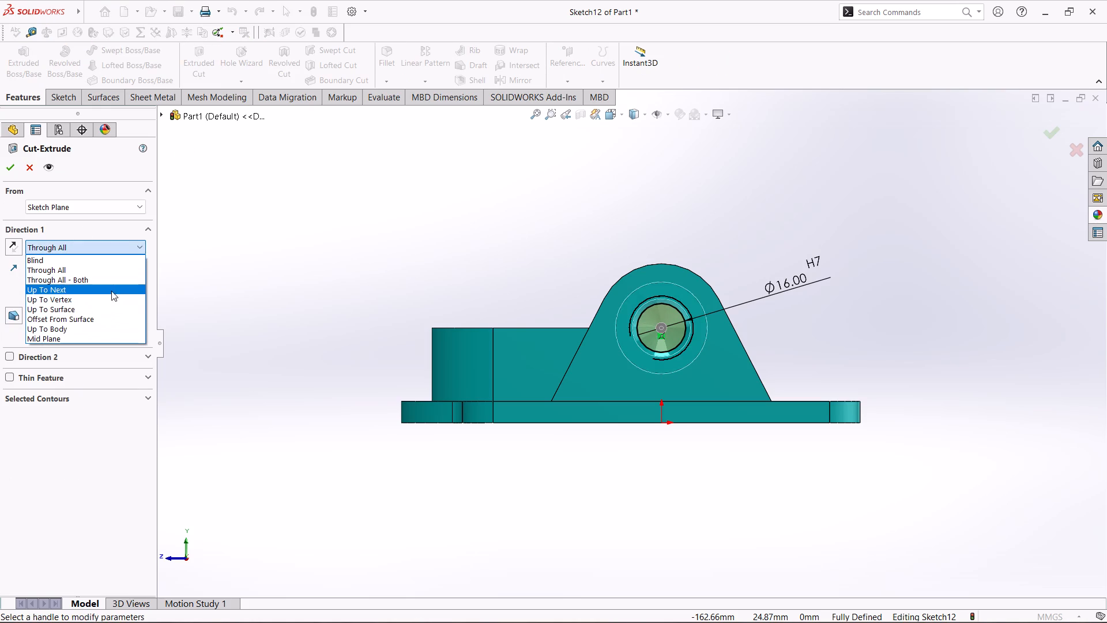
pyautogui.click(112, 288)
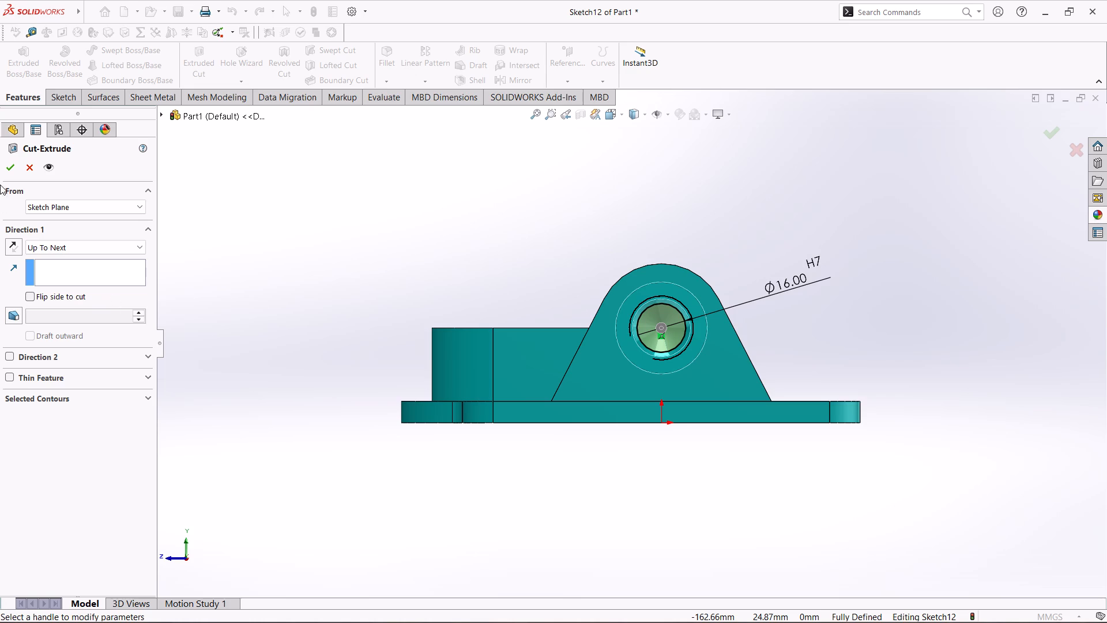
pyautogui.click(10, 171)
# Apply the polished aluminum appearance to the Hole1, G1/2 Tapped Hole1 and Cut-Extrude3 features.
pyautogui.middleClick(340, 304)
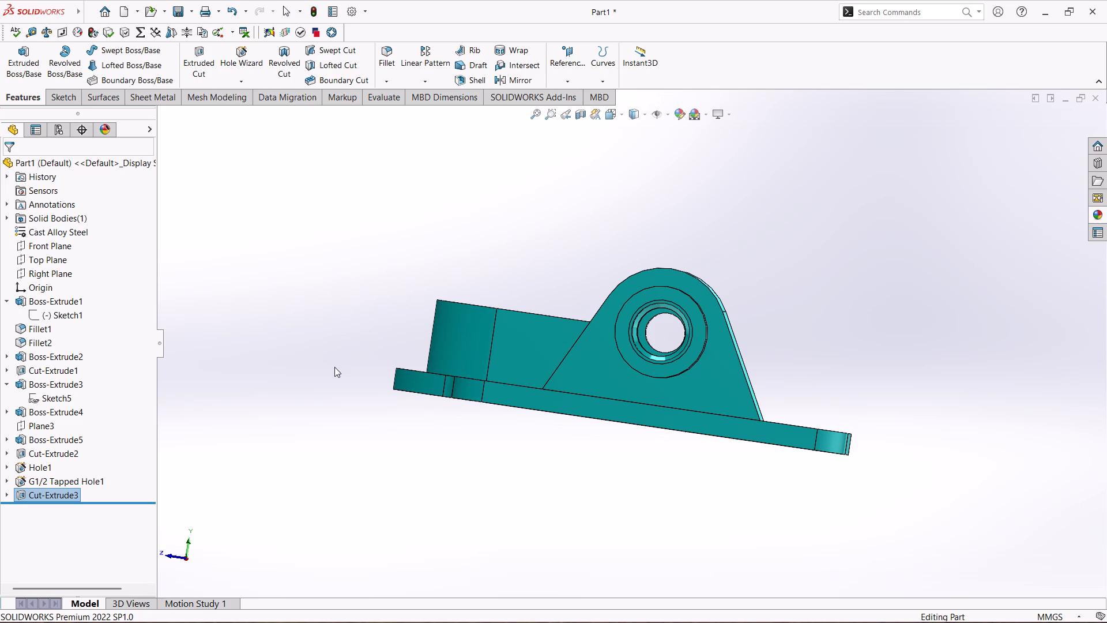
pyautogui.keyDown('ctrl'); pyautogui.click(81, 487); pyautogui.keyUp('ctrl')
pyautogui.keyDown('ctrl'); pyautogui.click(31, 462); pyautogui.keyUp('ctrl')
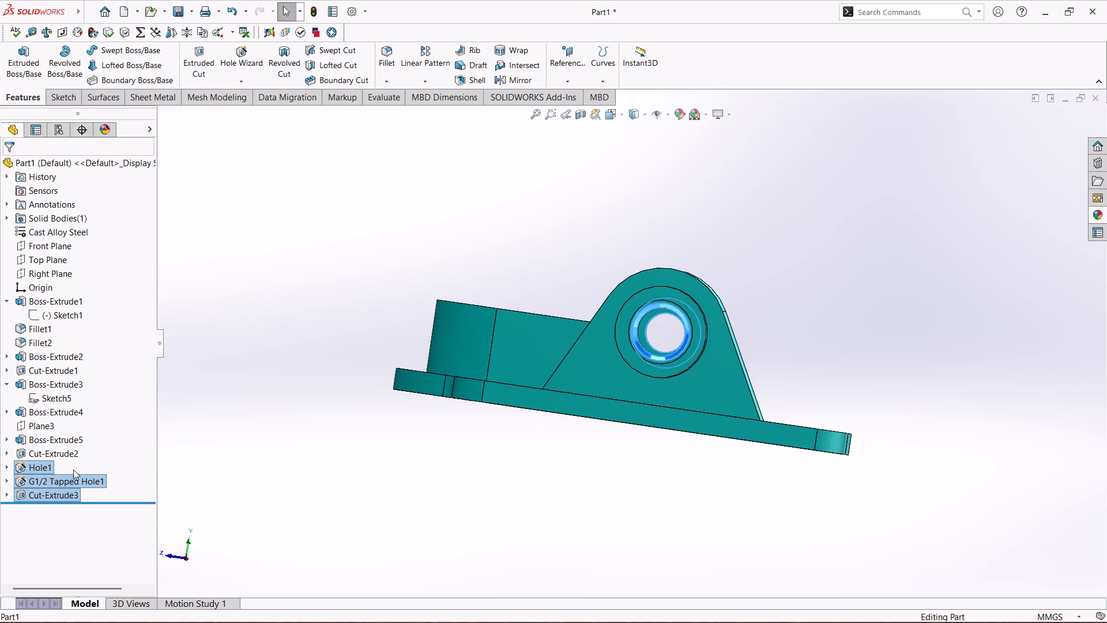
pyautogui.click(1099, 211)
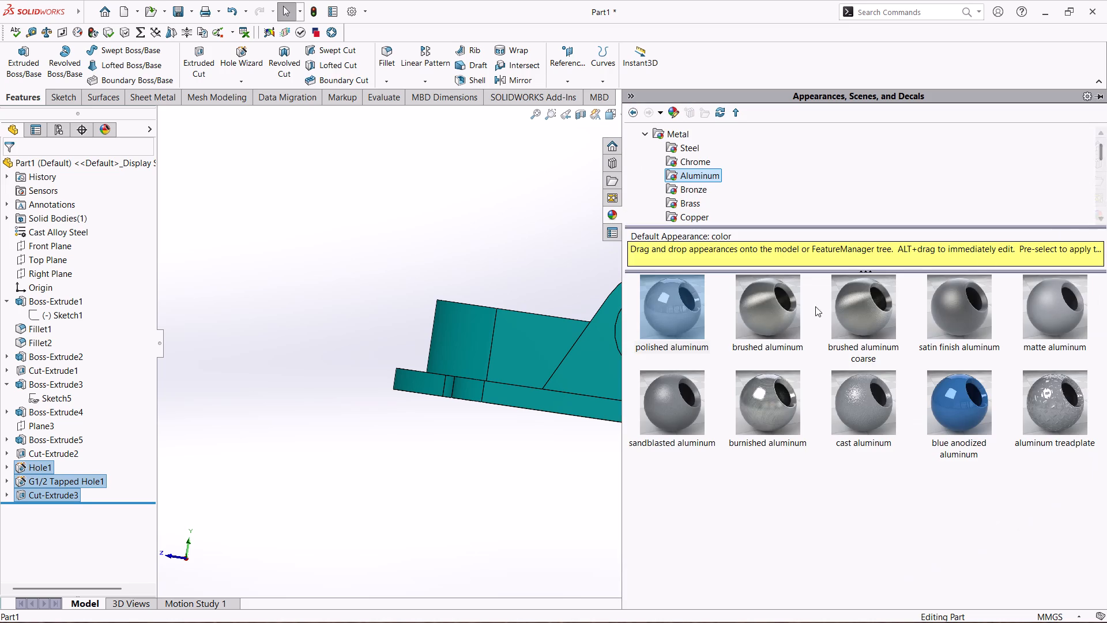
pyautogui.doubleClick(695, 313)
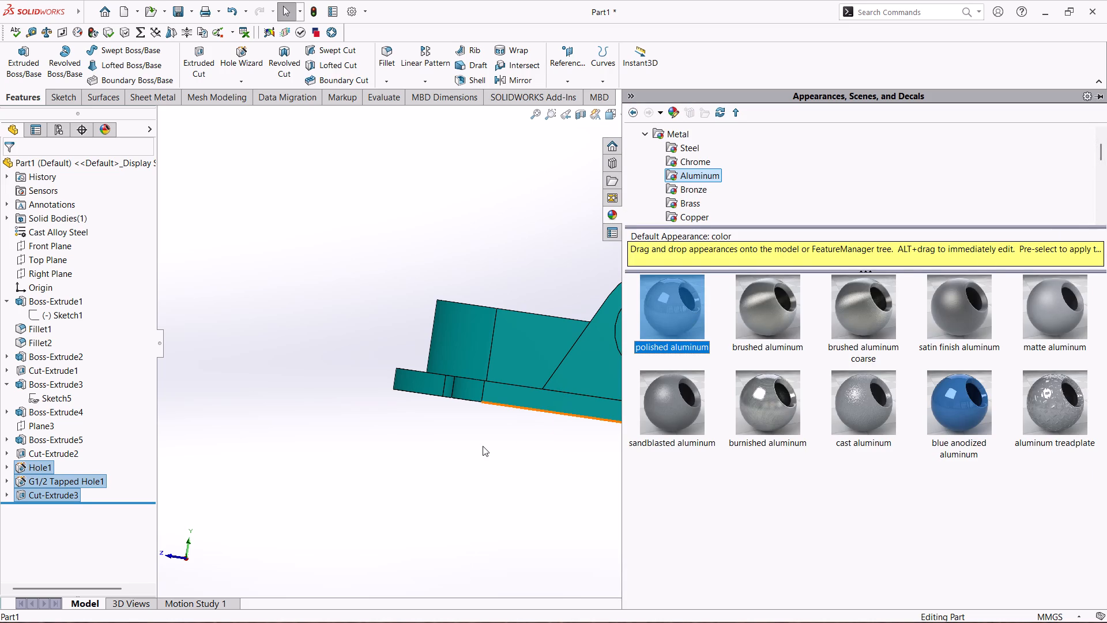
pyautogui.click(745, 486)
pyautogui.doubleClick(683, 322)
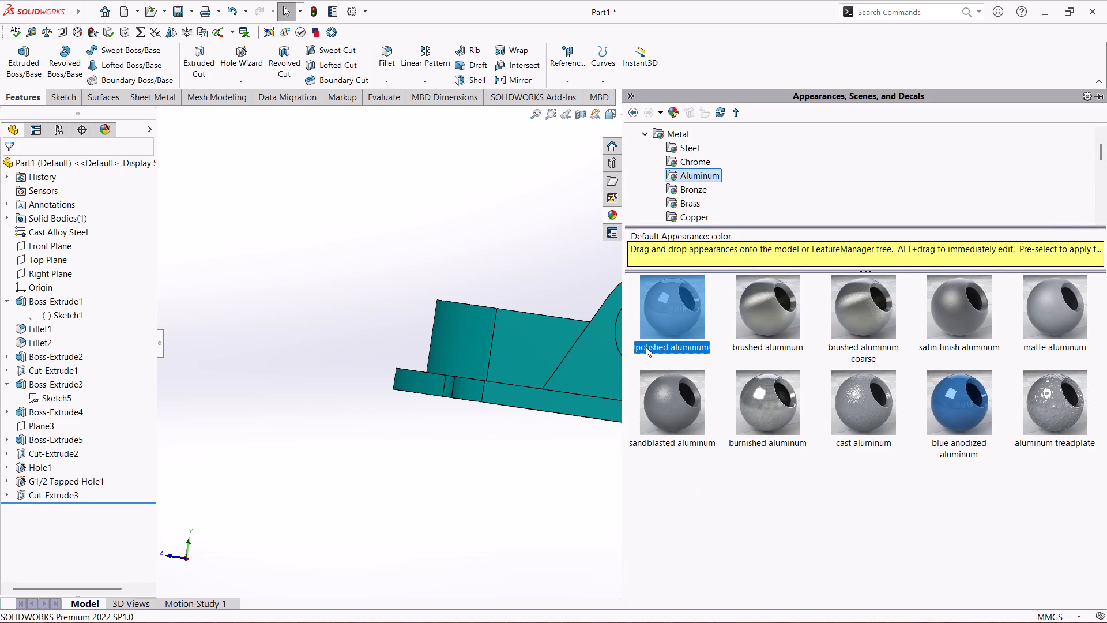
pyautogui.click(556, 466)
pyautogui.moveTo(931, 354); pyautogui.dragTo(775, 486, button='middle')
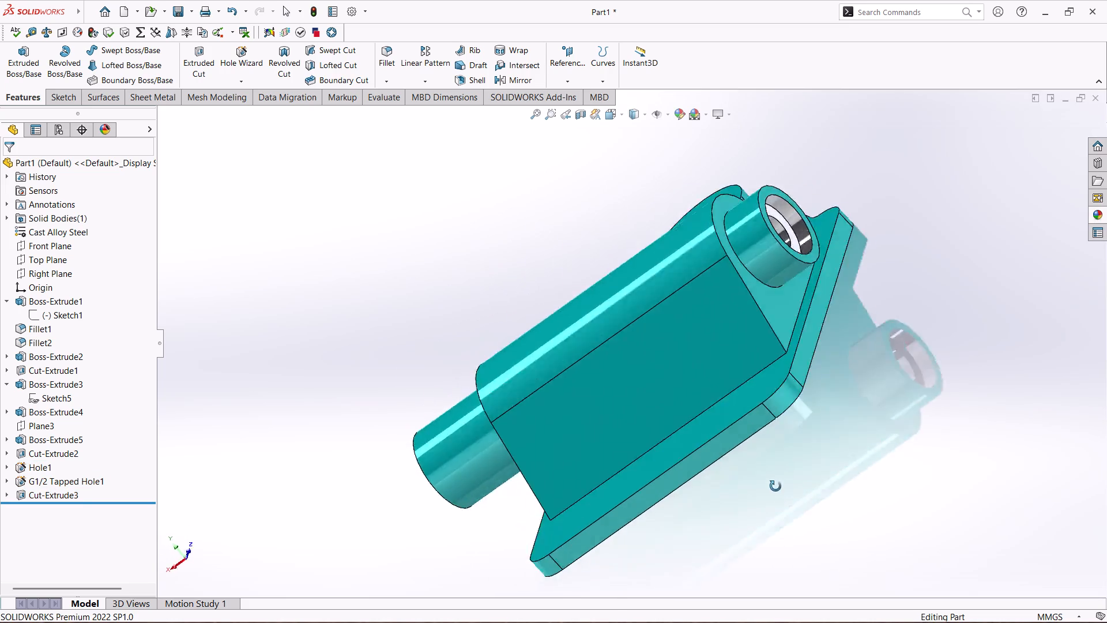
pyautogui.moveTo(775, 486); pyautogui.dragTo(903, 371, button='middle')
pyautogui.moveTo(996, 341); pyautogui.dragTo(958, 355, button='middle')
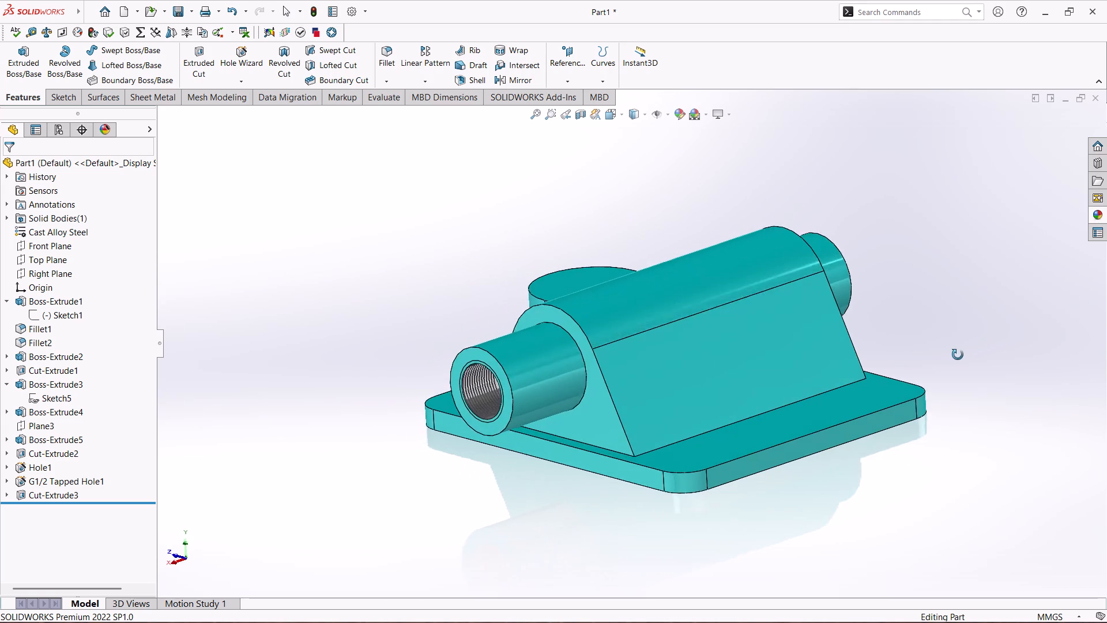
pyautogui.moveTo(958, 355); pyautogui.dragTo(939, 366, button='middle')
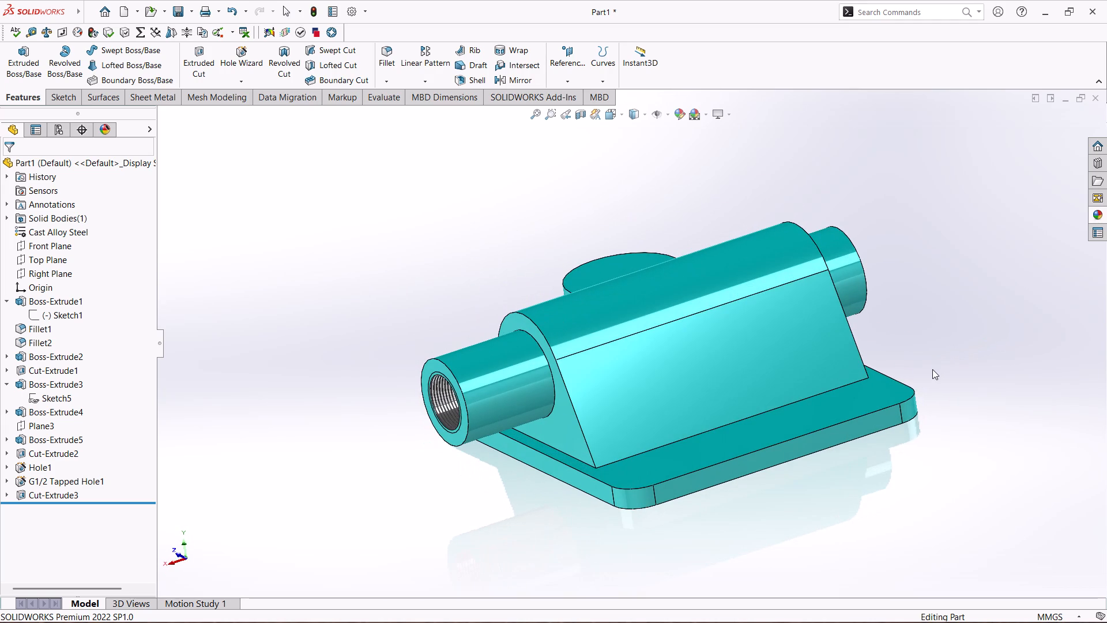
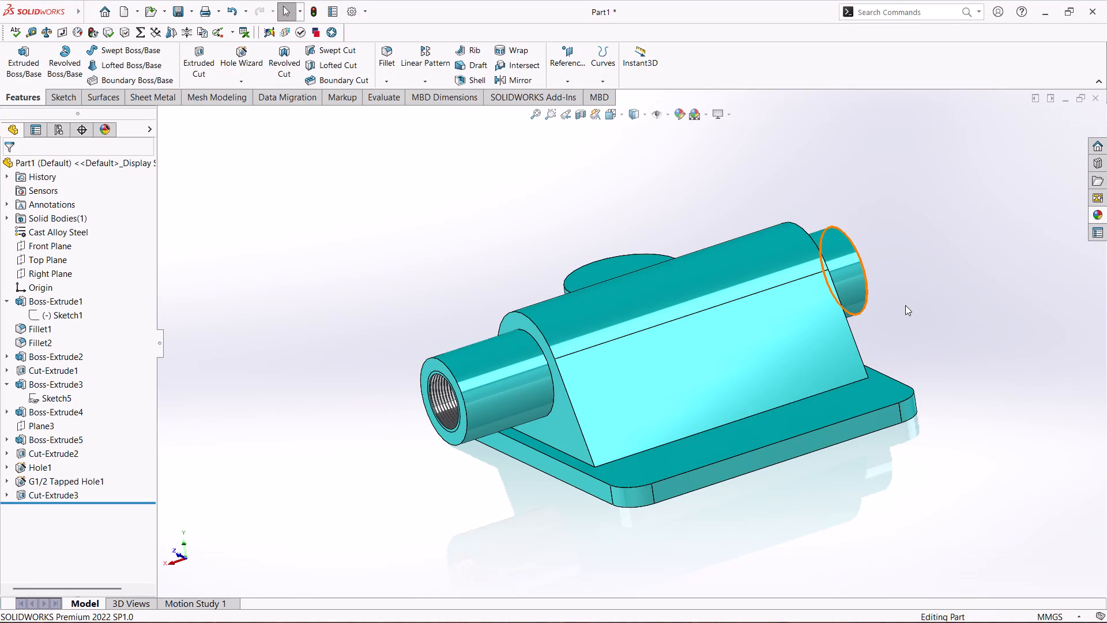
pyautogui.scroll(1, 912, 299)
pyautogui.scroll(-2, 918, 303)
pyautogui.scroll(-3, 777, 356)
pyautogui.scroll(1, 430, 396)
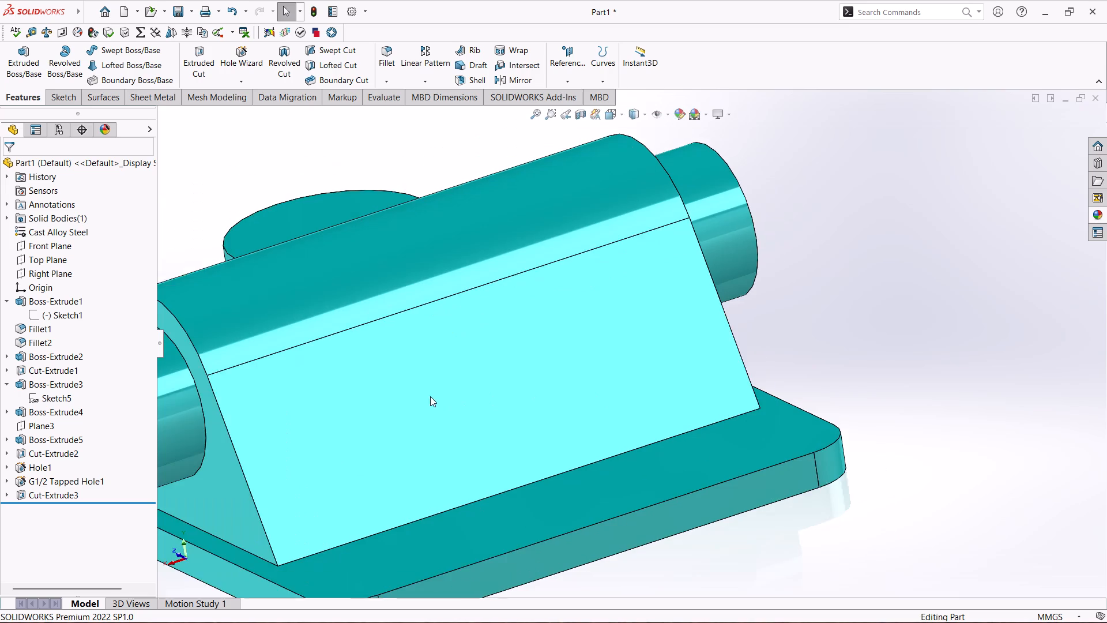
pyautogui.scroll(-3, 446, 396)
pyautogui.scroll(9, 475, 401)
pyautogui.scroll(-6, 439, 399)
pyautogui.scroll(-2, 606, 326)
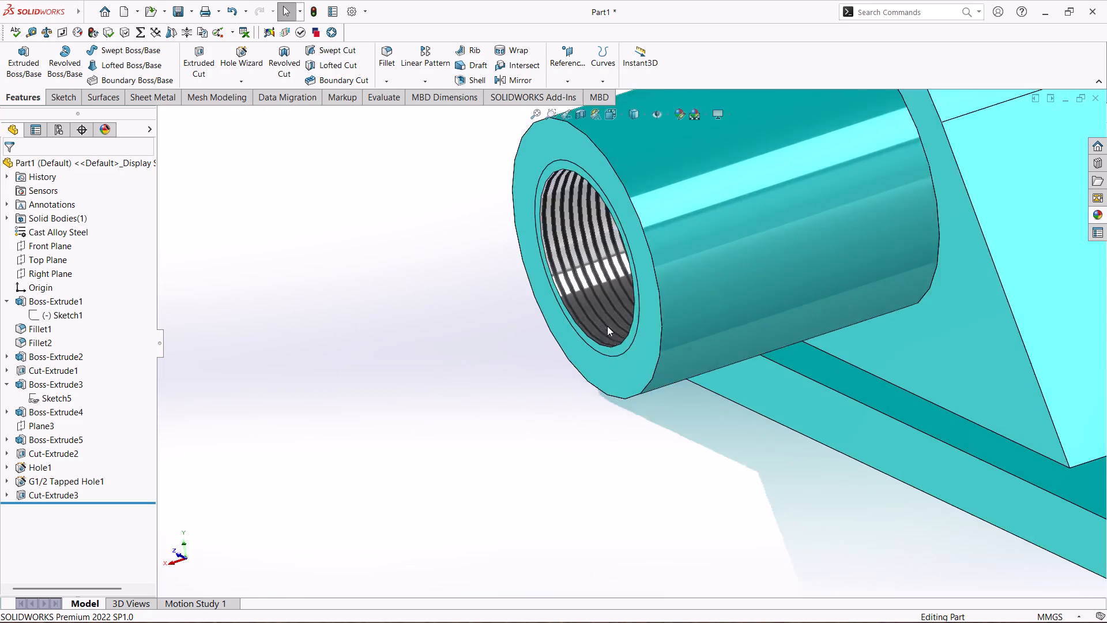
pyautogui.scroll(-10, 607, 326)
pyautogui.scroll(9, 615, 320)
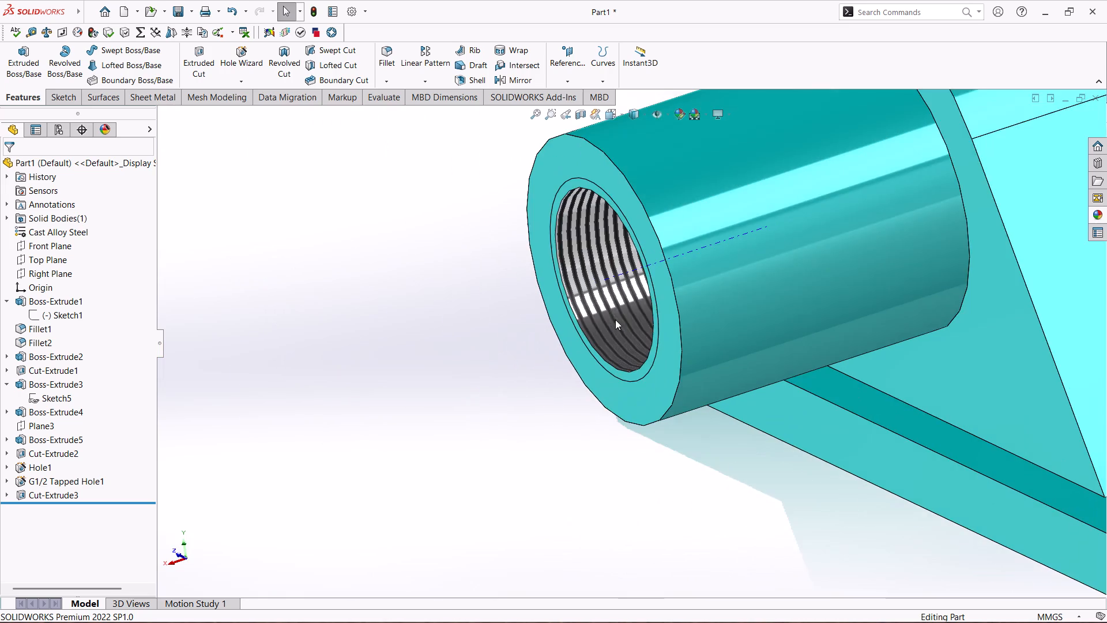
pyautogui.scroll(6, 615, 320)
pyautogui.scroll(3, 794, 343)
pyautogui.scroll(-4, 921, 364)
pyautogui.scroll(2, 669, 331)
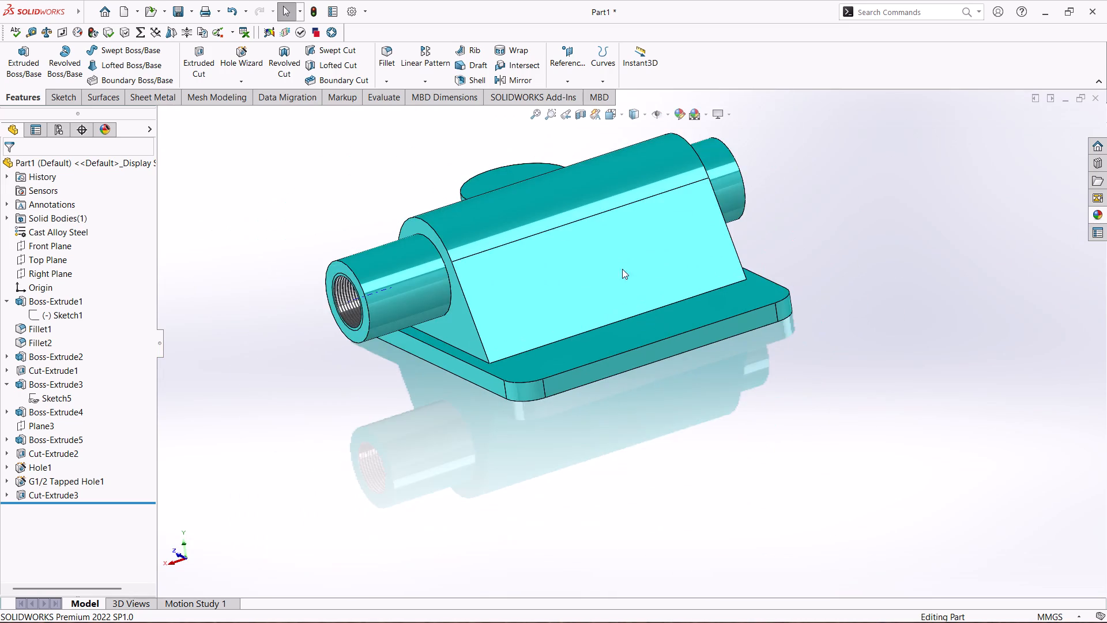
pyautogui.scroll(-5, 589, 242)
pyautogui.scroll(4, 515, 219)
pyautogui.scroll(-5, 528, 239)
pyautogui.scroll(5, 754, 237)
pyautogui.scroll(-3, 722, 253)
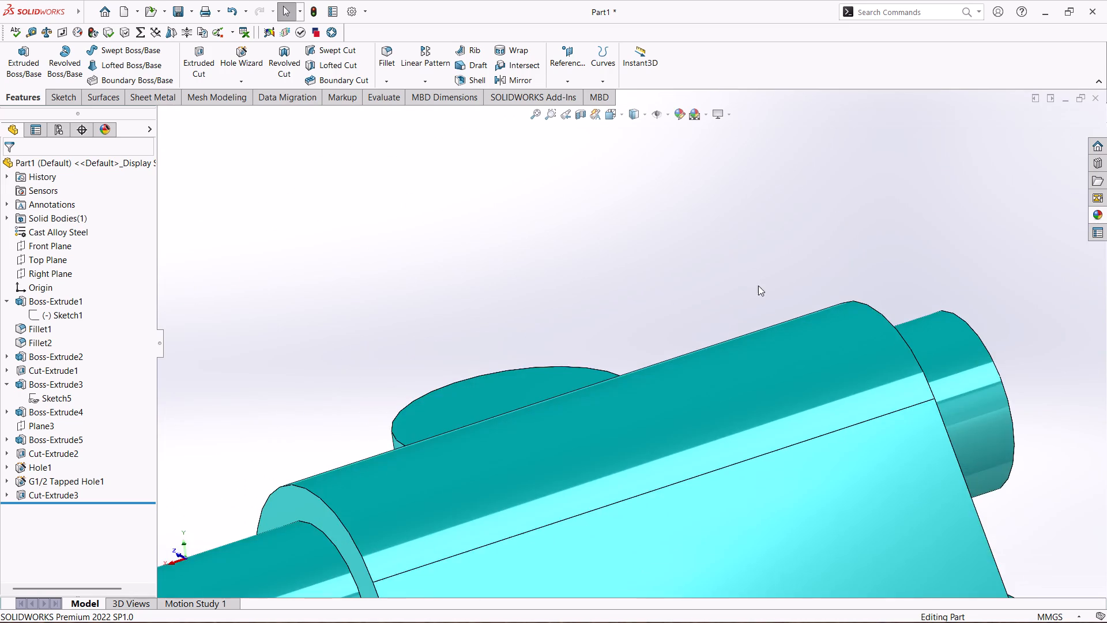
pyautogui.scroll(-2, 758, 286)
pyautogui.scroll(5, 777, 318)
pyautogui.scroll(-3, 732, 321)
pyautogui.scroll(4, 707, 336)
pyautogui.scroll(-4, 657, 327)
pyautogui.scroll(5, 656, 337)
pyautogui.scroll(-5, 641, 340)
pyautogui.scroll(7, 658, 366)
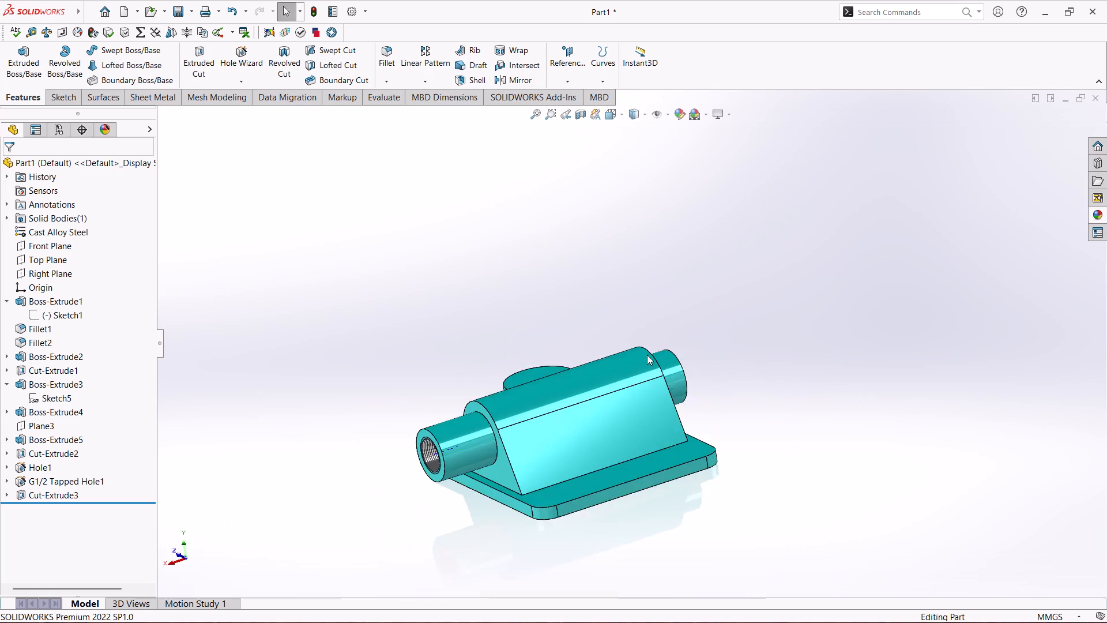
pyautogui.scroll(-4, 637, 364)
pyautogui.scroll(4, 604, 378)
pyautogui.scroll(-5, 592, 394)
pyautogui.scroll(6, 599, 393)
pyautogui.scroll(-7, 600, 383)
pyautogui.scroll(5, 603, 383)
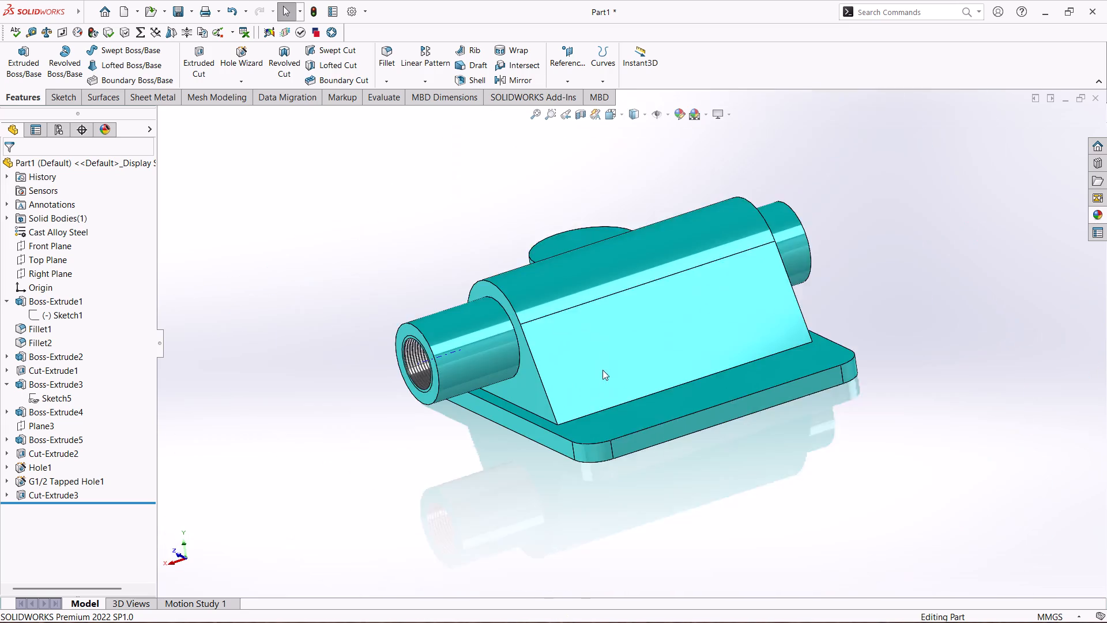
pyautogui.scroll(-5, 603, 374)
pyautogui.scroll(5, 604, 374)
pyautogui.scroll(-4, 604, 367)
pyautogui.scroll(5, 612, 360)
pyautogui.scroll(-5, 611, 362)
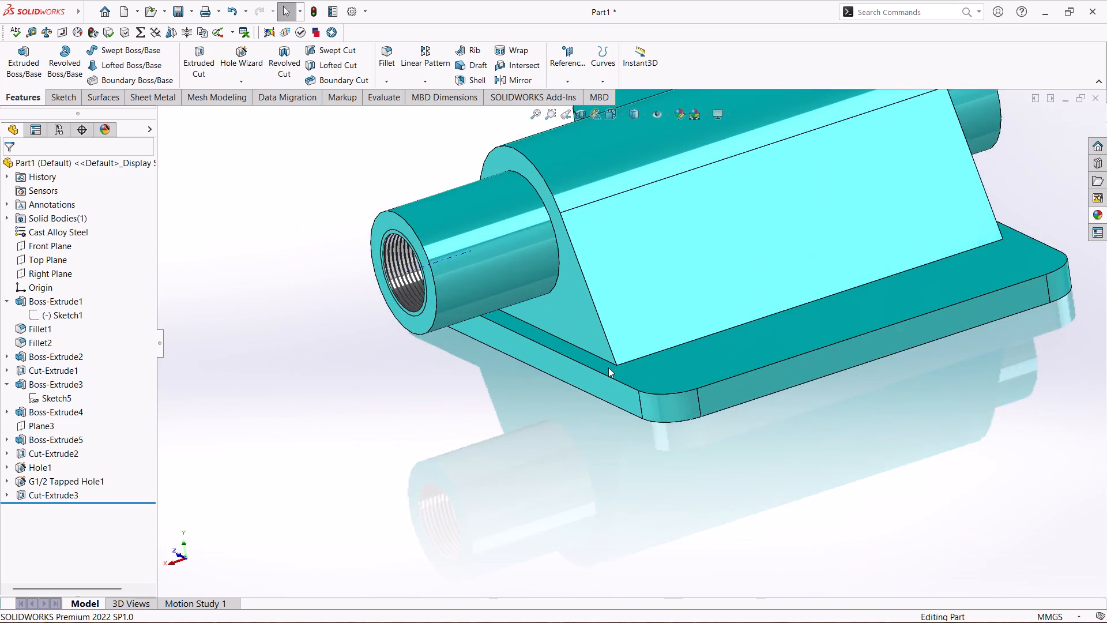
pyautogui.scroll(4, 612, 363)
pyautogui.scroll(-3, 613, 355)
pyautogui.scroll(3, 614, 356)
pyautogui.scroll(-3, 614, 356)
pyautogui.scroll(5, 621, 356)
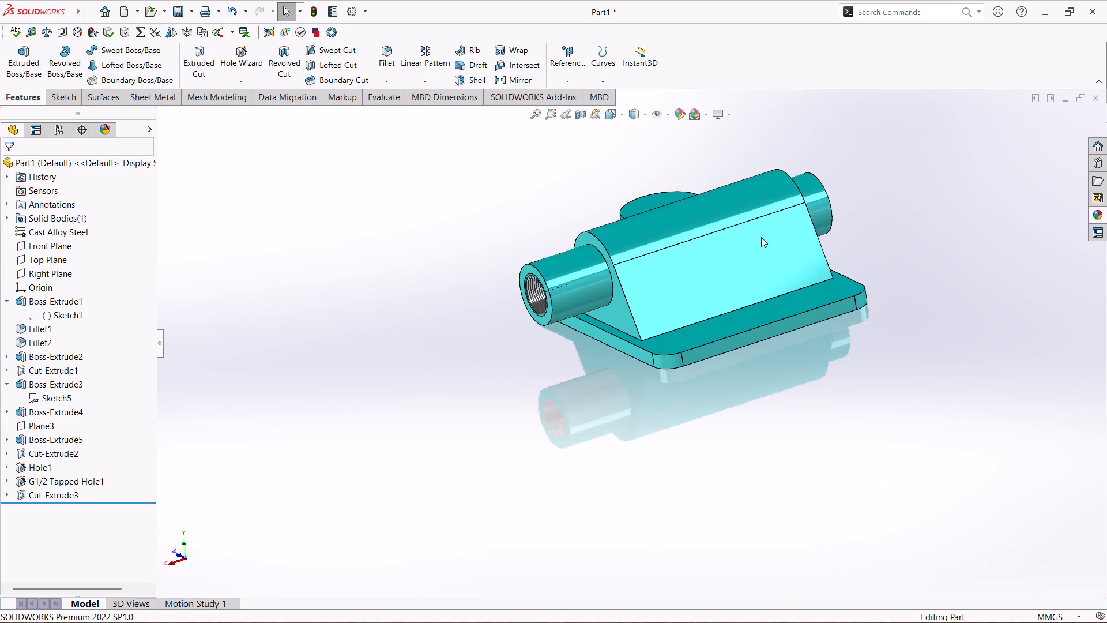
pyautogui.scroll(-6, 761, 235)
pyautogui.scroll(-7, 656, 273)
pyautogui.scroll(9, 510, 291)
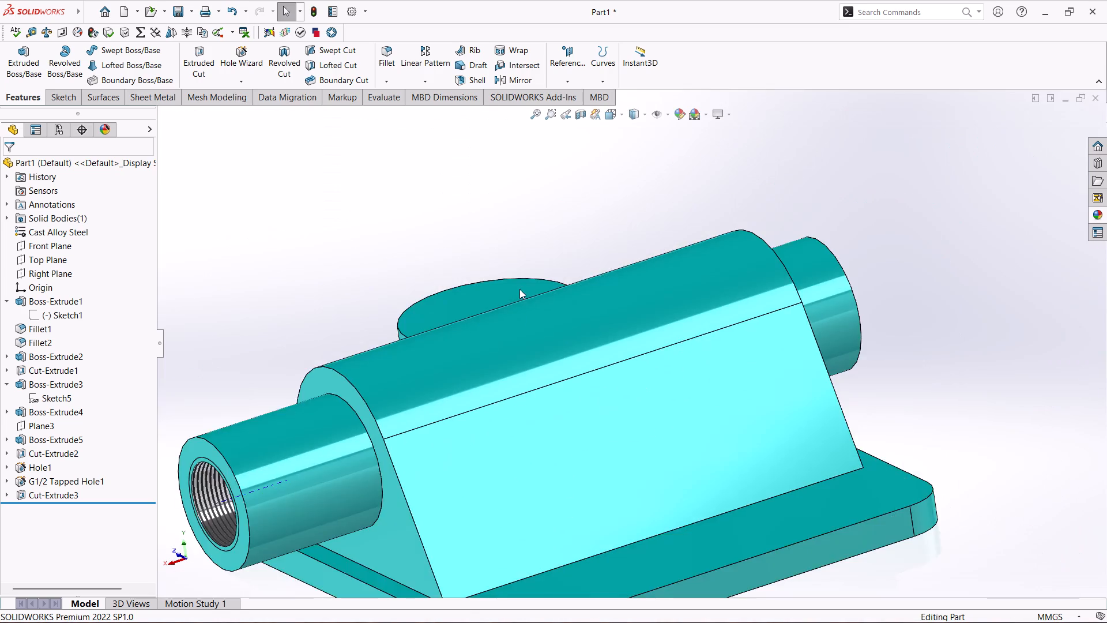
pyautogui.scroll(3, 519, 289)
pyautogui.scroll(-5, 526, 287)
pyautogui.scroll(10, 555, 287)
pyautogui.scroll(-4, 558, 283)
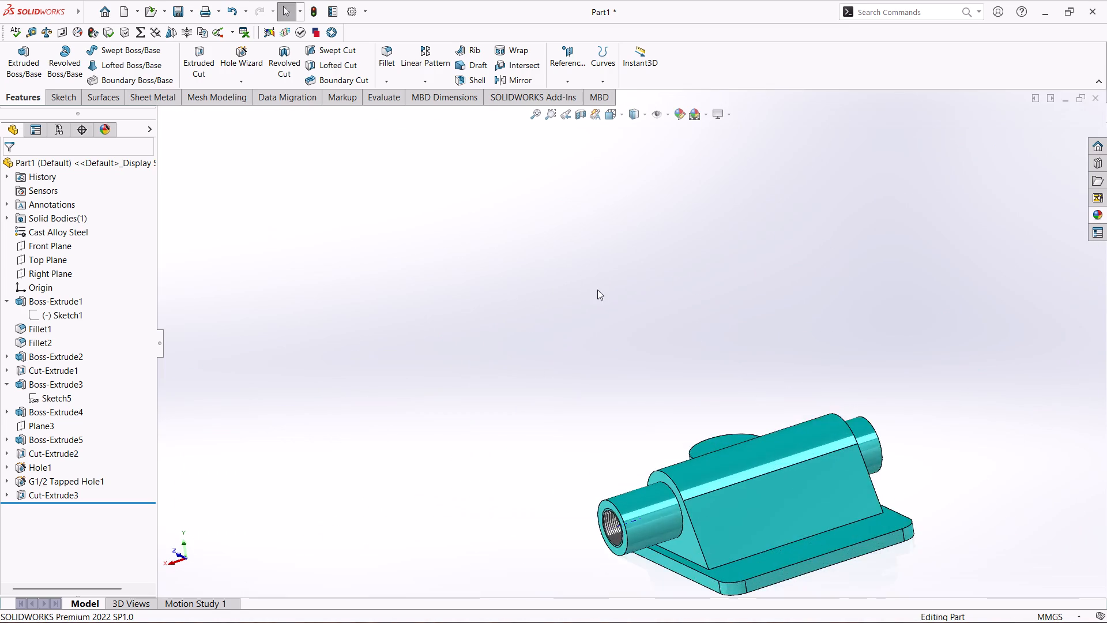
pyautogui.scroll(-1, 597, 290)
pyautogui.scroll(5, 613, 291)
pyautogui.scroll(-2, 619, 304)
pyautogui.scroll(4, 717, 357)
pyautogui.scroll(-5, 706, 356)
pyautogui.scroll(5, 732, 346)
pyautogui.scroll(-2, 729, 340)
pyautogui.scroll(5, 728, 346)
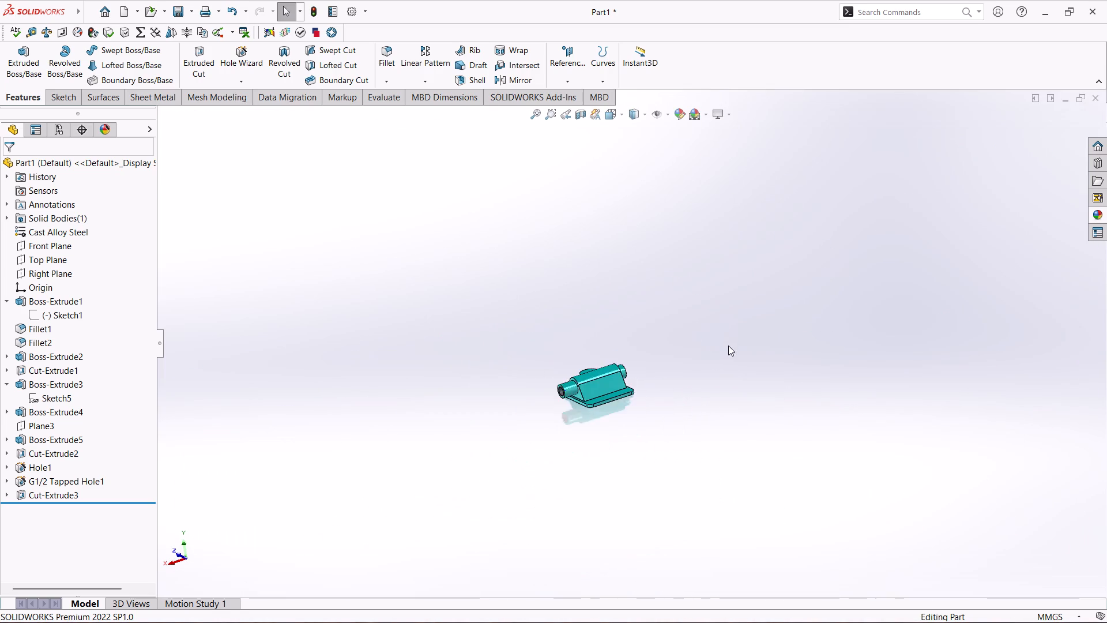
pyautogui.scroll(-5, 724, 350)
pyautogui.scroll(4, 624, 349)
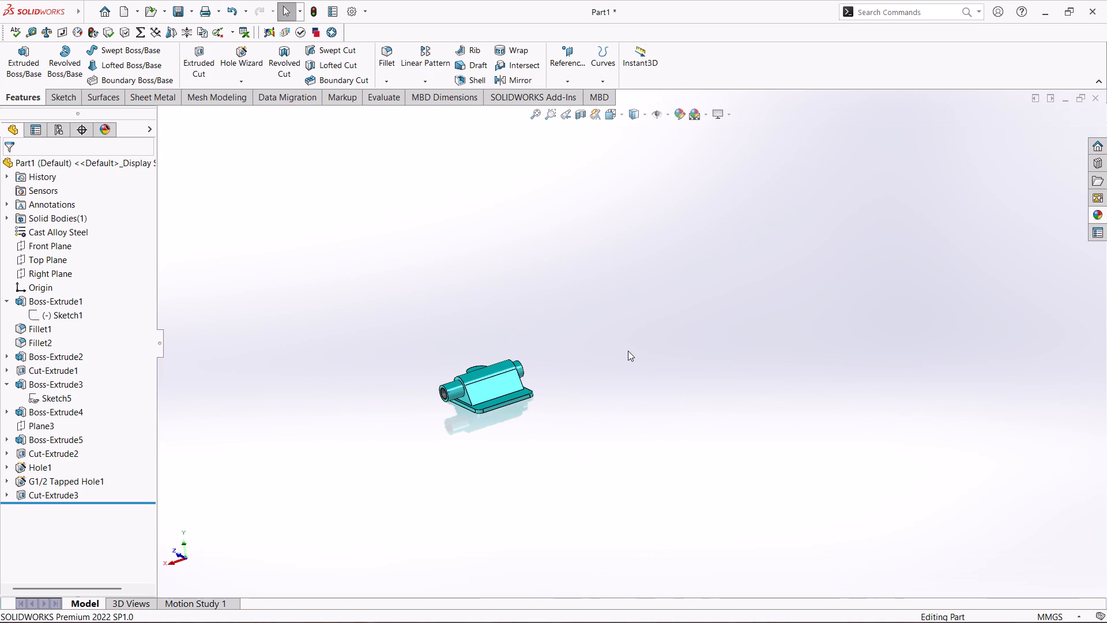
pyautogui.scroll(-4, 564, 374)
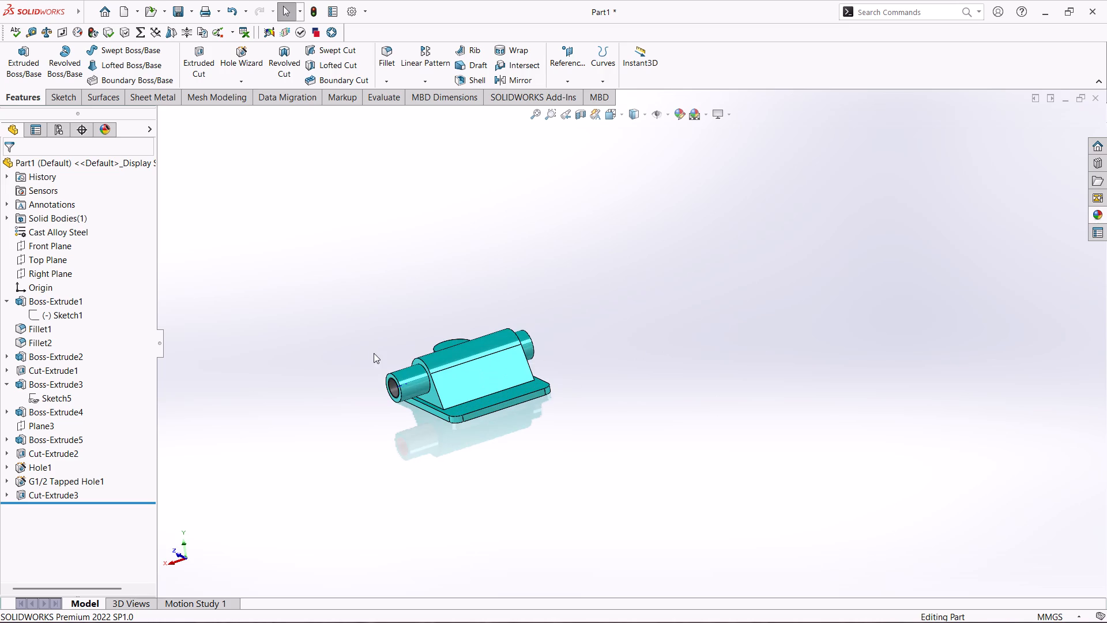
# Sketch a circle on the top face of the round-ended side boss, centred on its arc, and dimension its diameter to 30 mm.
pyautogui.moveTo(375, 352); pyautogui.dragTo(476, 438, button='middle')
pyautogui.scroll(2, 466, 387)
pyautogui.scroll(-5, 437, 359)
pyautogui.scroll(-3, 834, 292)
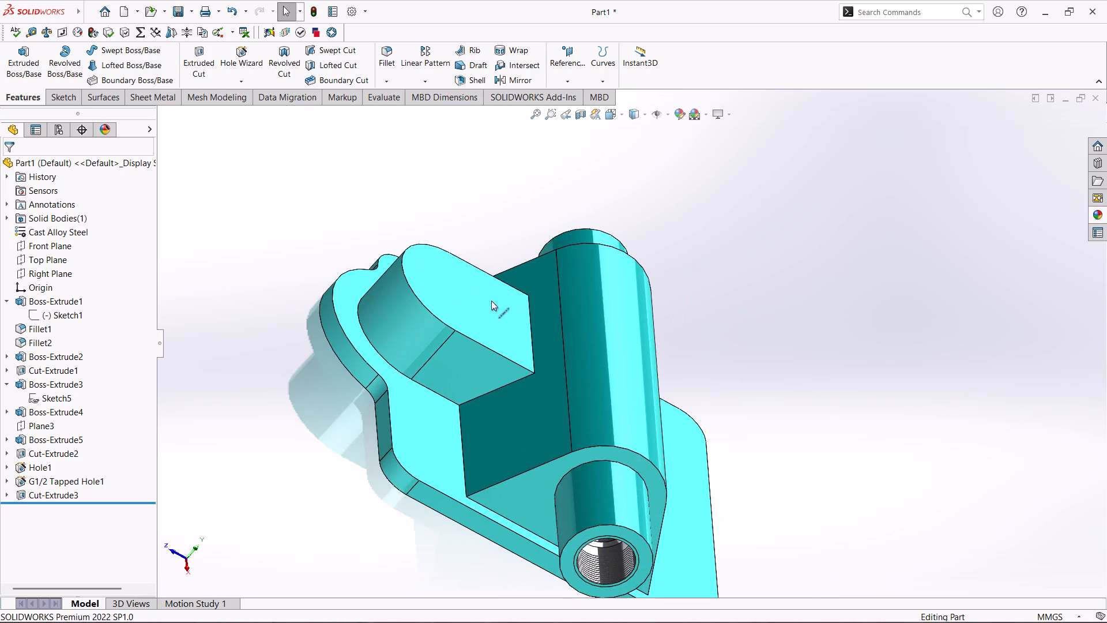
pyautogui.scroll(-2, 491, 301)
pyautogui.click(479, 341)
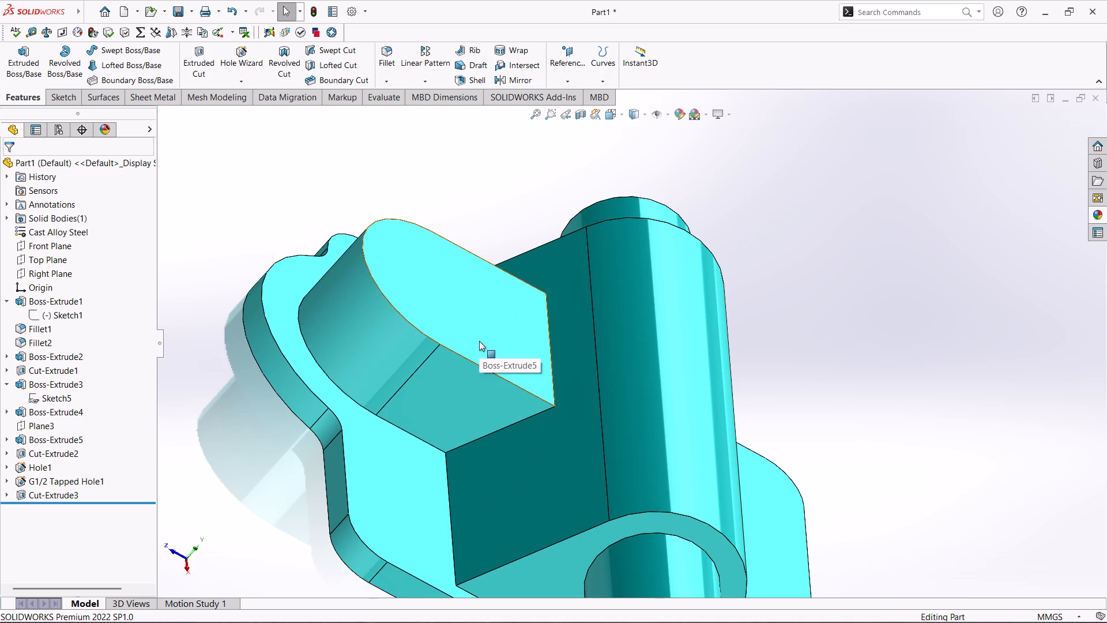
pyautogui.click(449, 305)
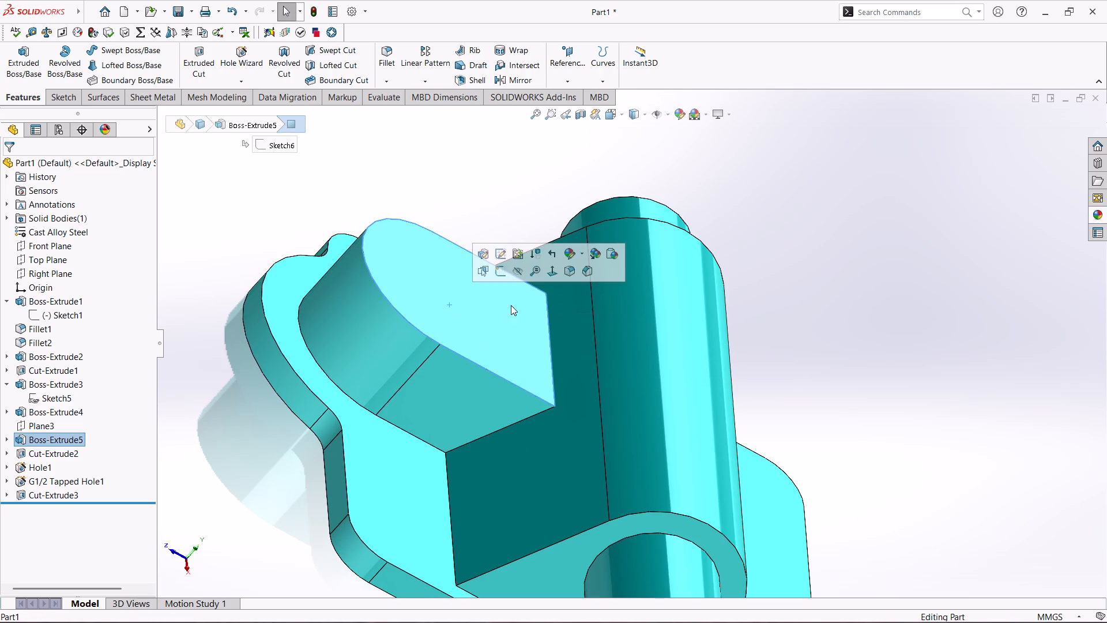
pyautogui.click(500, 272)
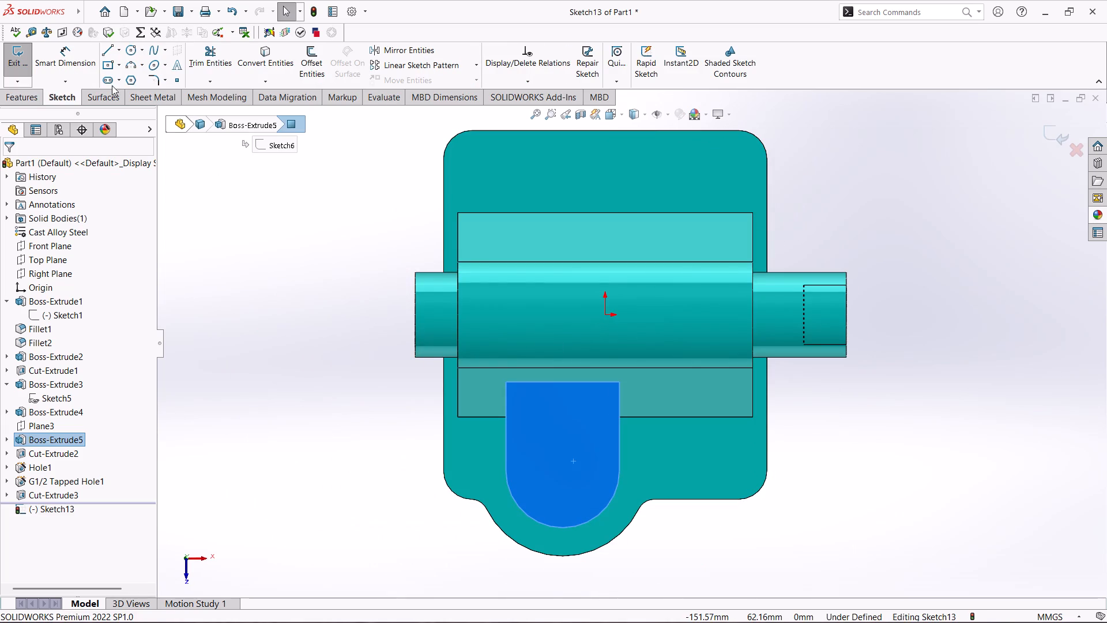
pyautogui.click(131, 47)
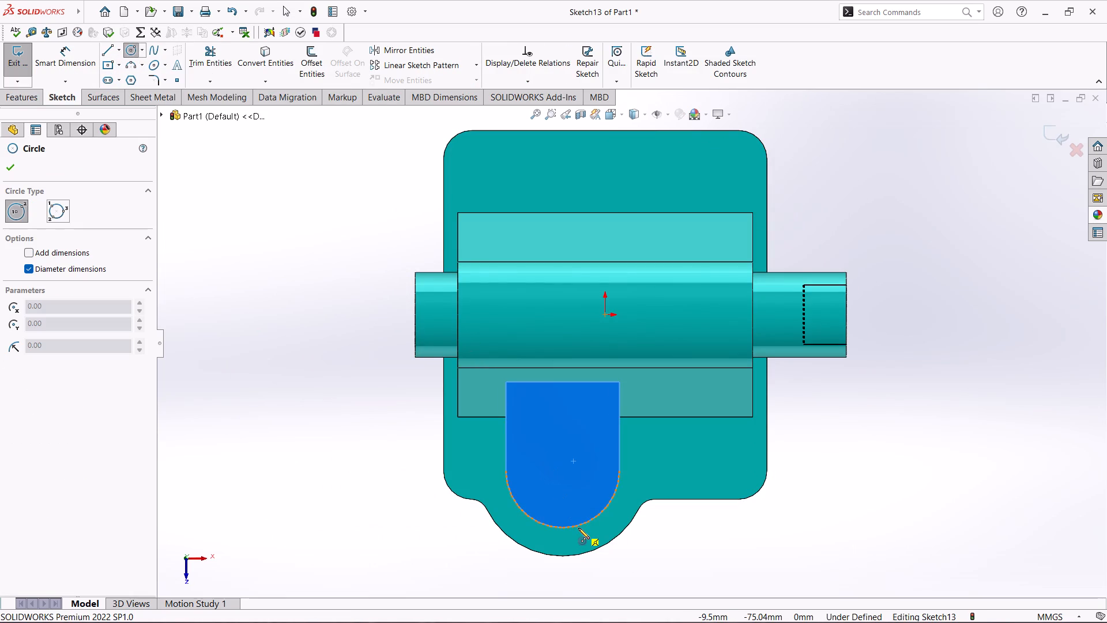
pyautogui.click(563, 473)
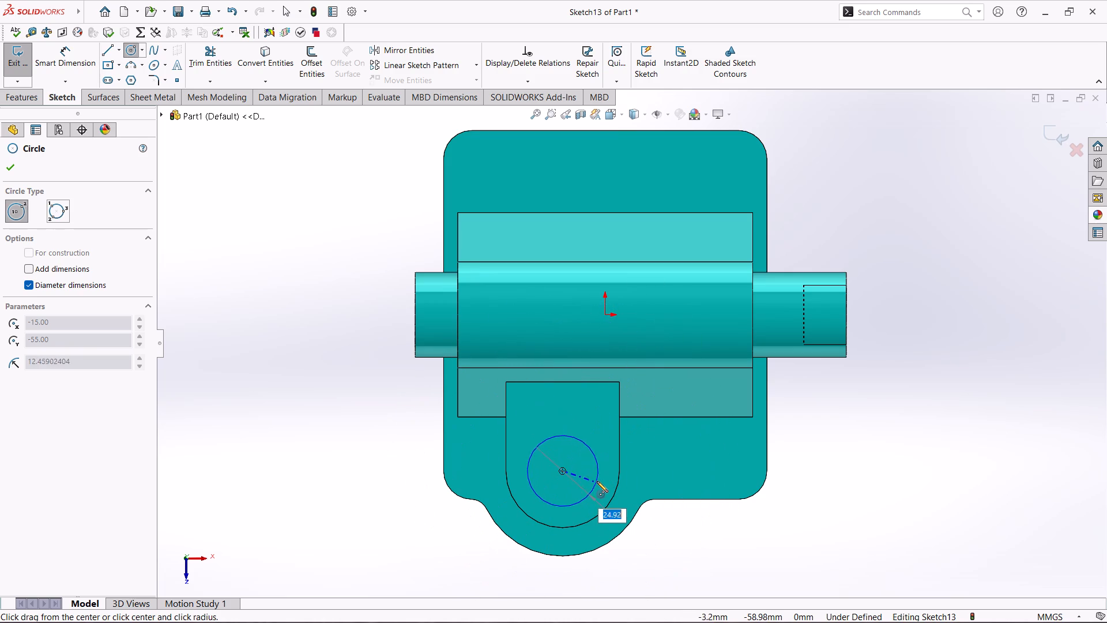
pyautogui.click(601, 479)
pyautogui.click(66, 57)
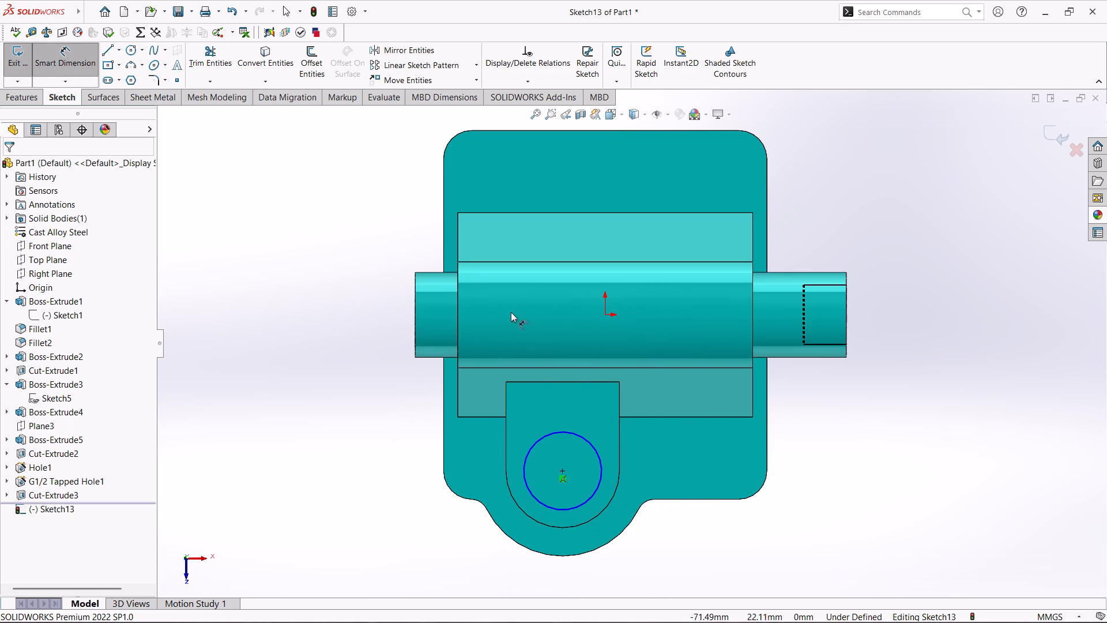
pyautogui.click(594, 449)
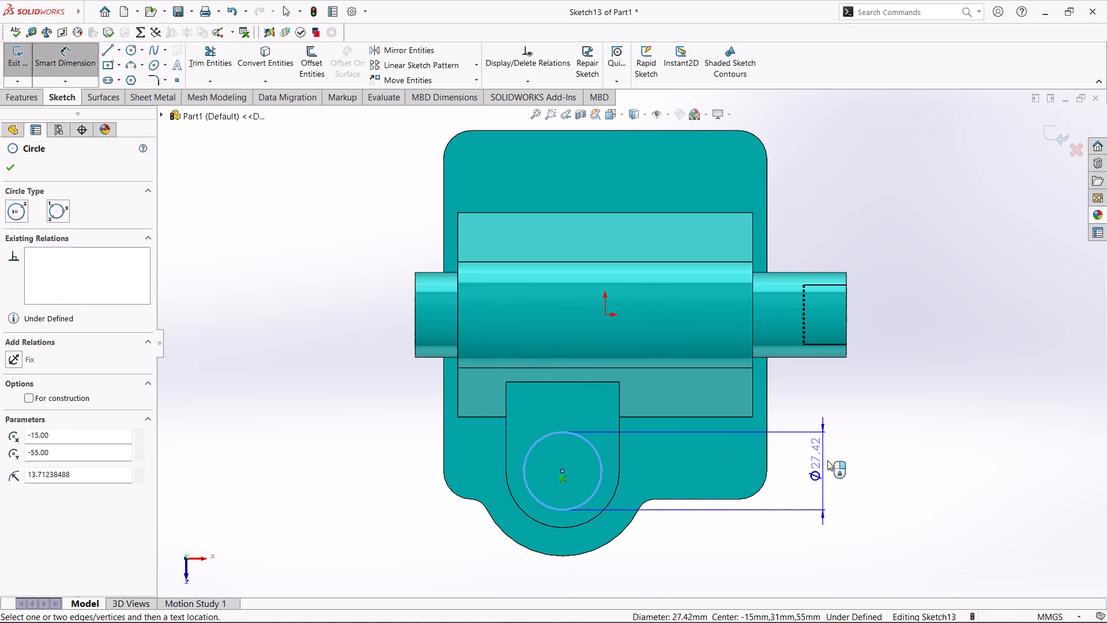
pyautogui.click(844, 460)
pyautogui.write('30')
pyautogui.press('Return')
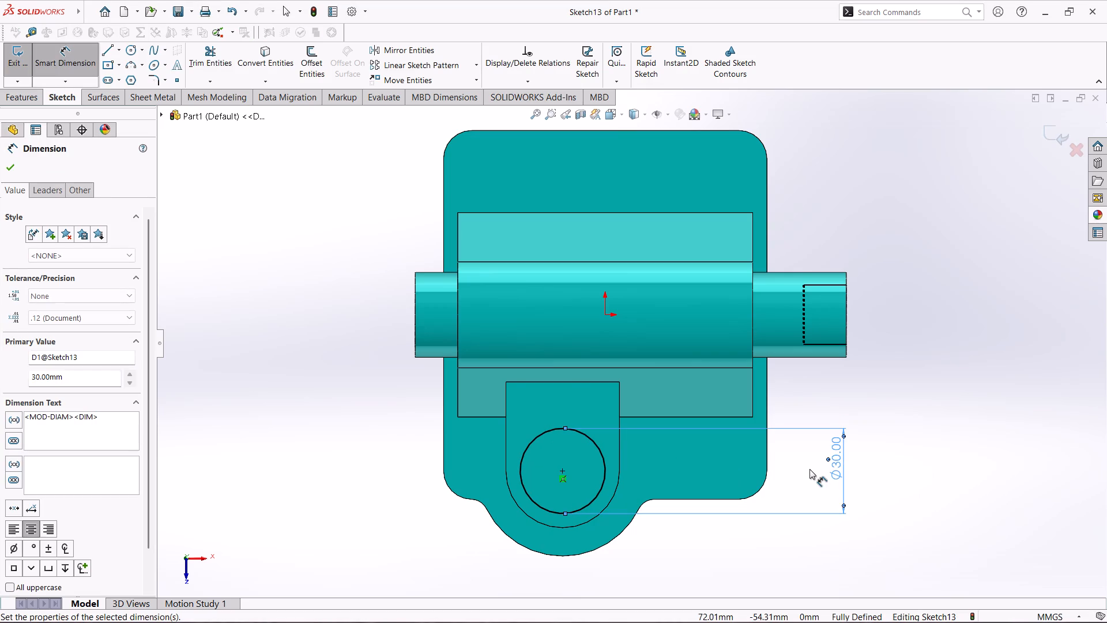
# Extrude the 30 mm circle as a boss with a Blind depth of 21 mm, merged with the body.
pyautogui.click(25, 97)
pyautogui.click(20, 63)
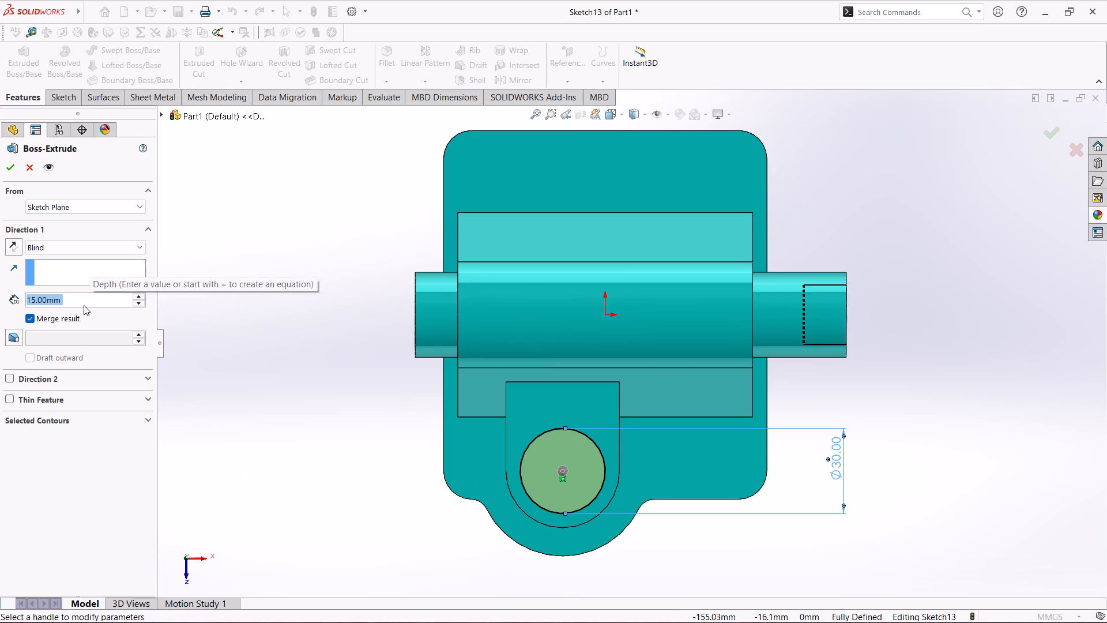
pyautogui.write('21')
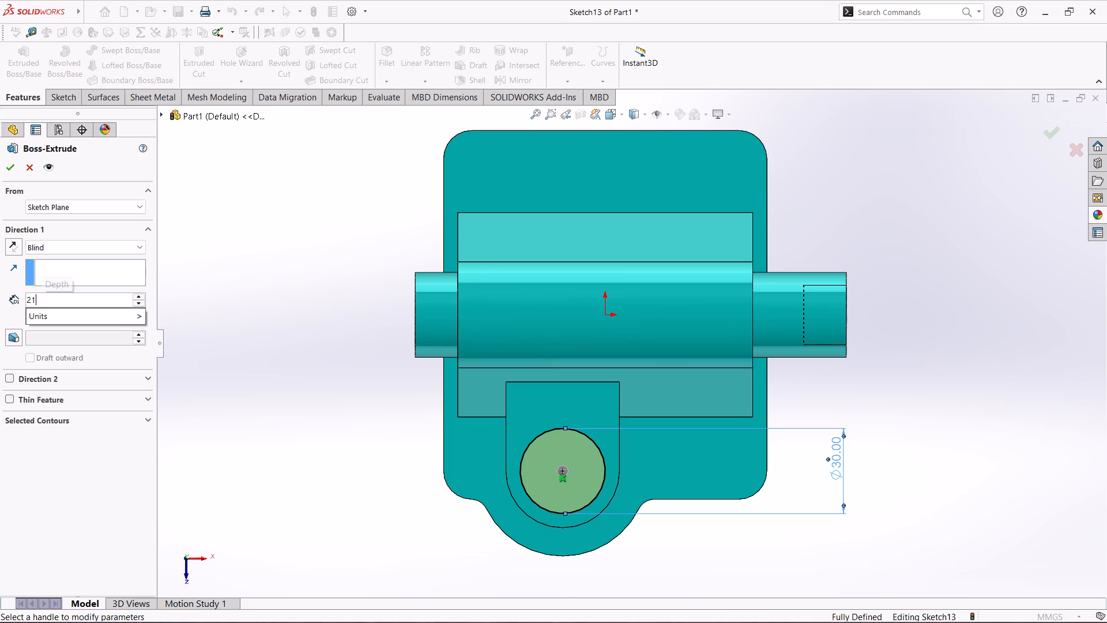
pyautogui.press('Return')
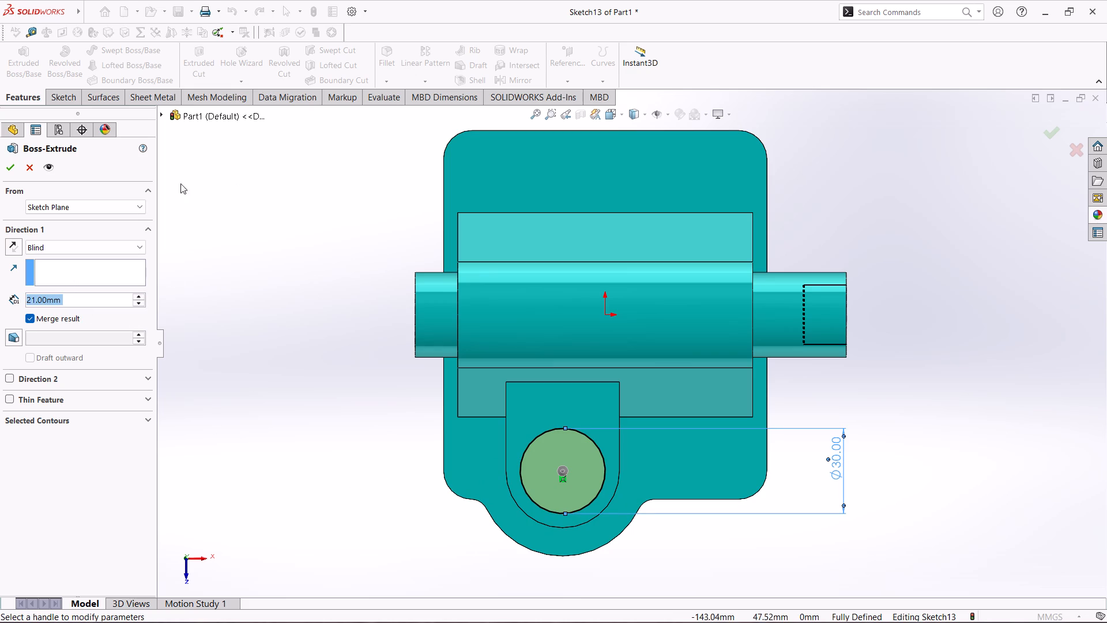
pyautogui.moveTo(328, 380); pyautogui.dragTo(371, 341, button='middle')
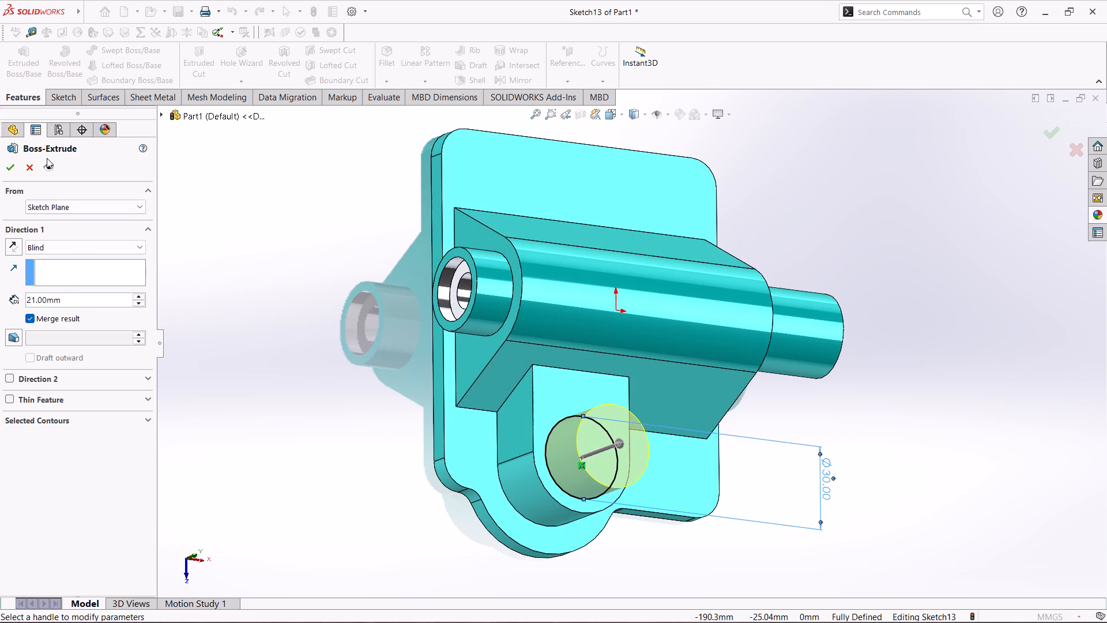
pyautogui.click(9, 162)
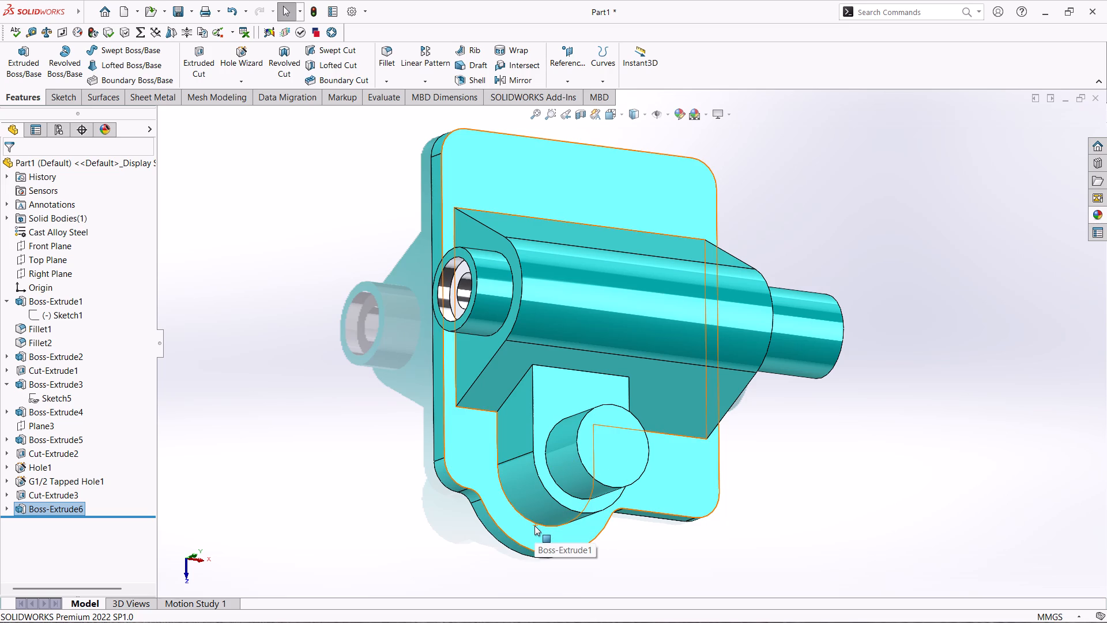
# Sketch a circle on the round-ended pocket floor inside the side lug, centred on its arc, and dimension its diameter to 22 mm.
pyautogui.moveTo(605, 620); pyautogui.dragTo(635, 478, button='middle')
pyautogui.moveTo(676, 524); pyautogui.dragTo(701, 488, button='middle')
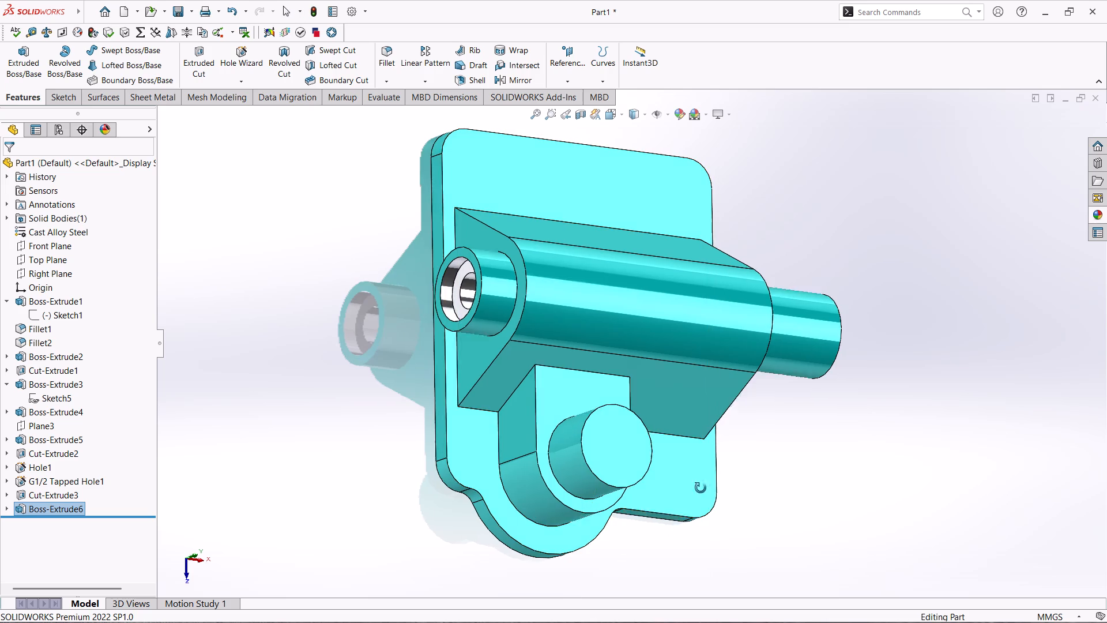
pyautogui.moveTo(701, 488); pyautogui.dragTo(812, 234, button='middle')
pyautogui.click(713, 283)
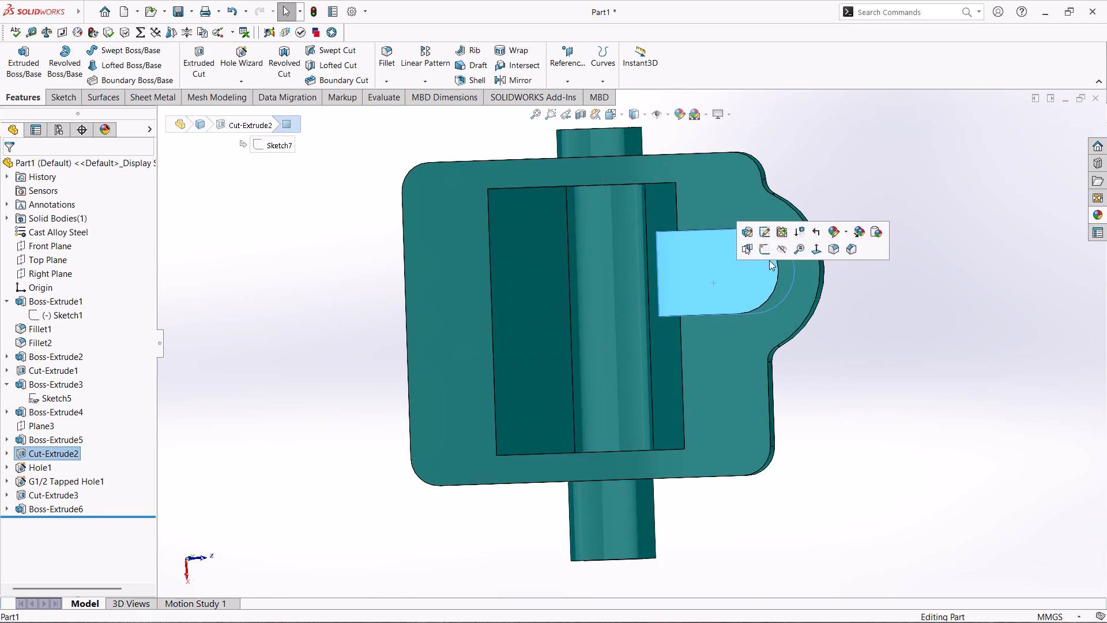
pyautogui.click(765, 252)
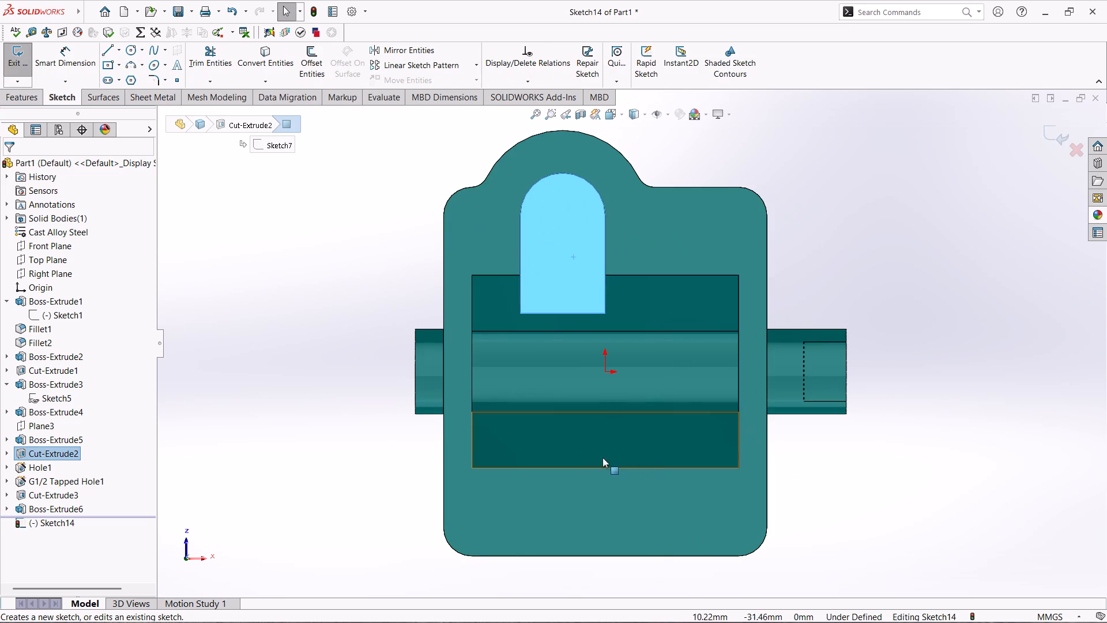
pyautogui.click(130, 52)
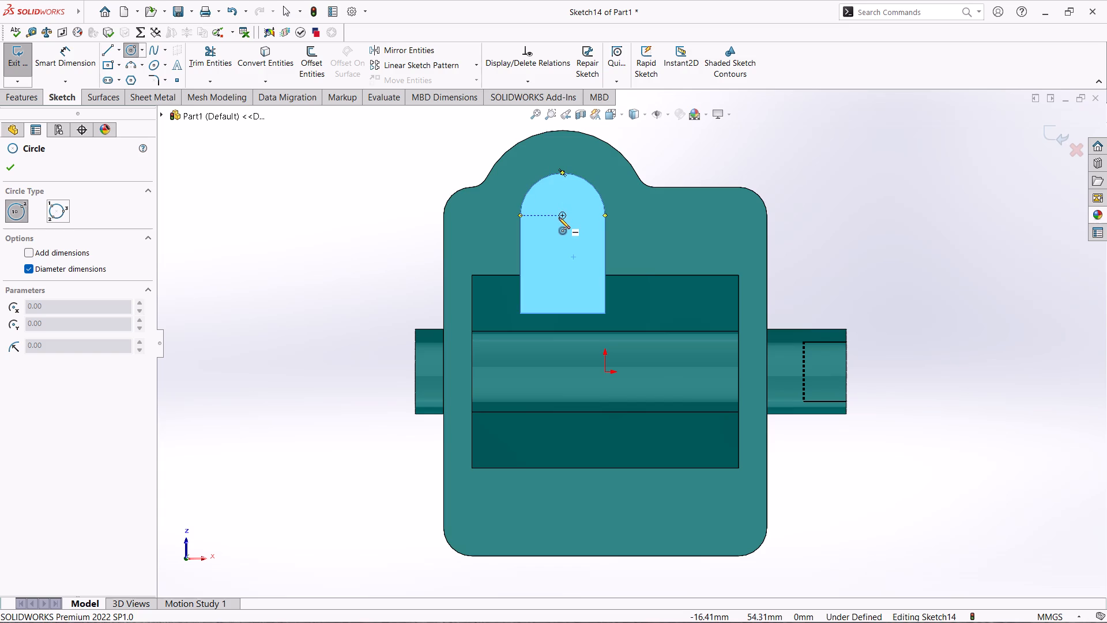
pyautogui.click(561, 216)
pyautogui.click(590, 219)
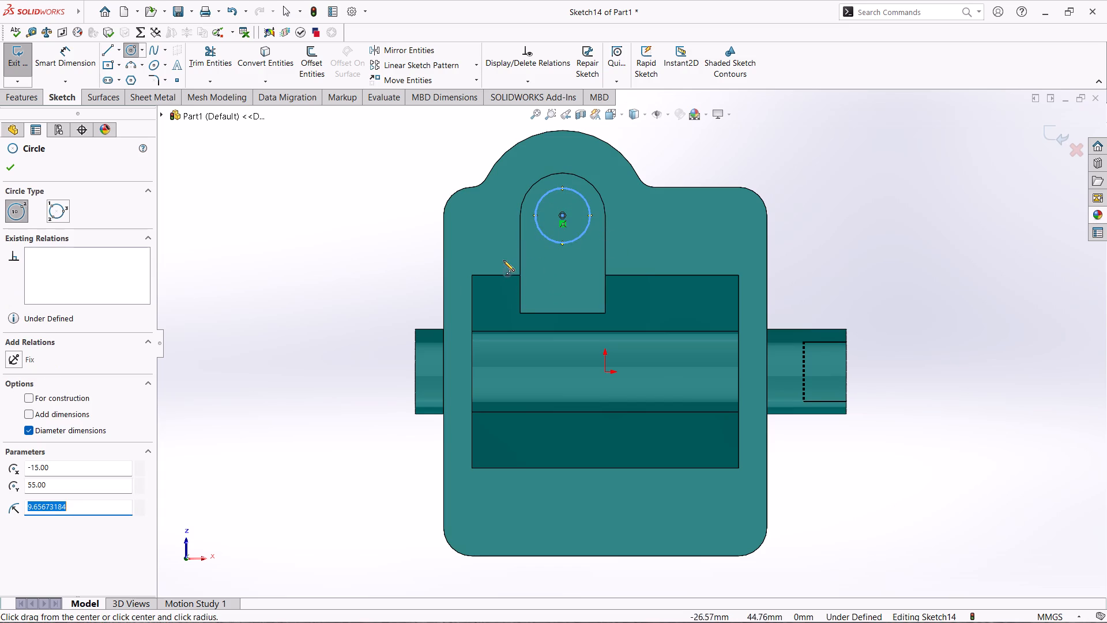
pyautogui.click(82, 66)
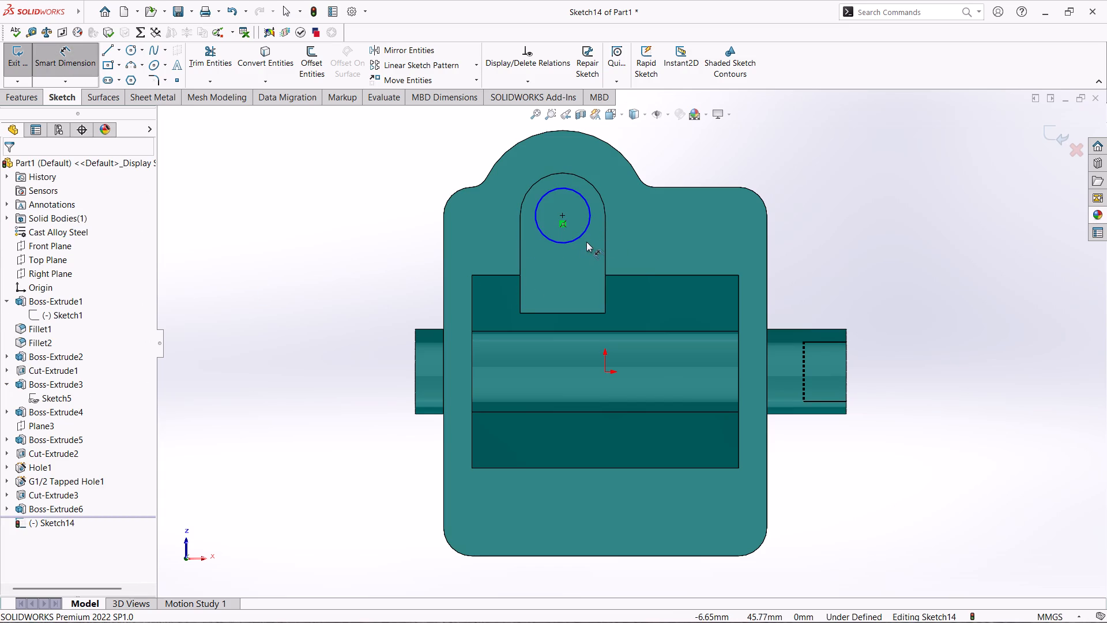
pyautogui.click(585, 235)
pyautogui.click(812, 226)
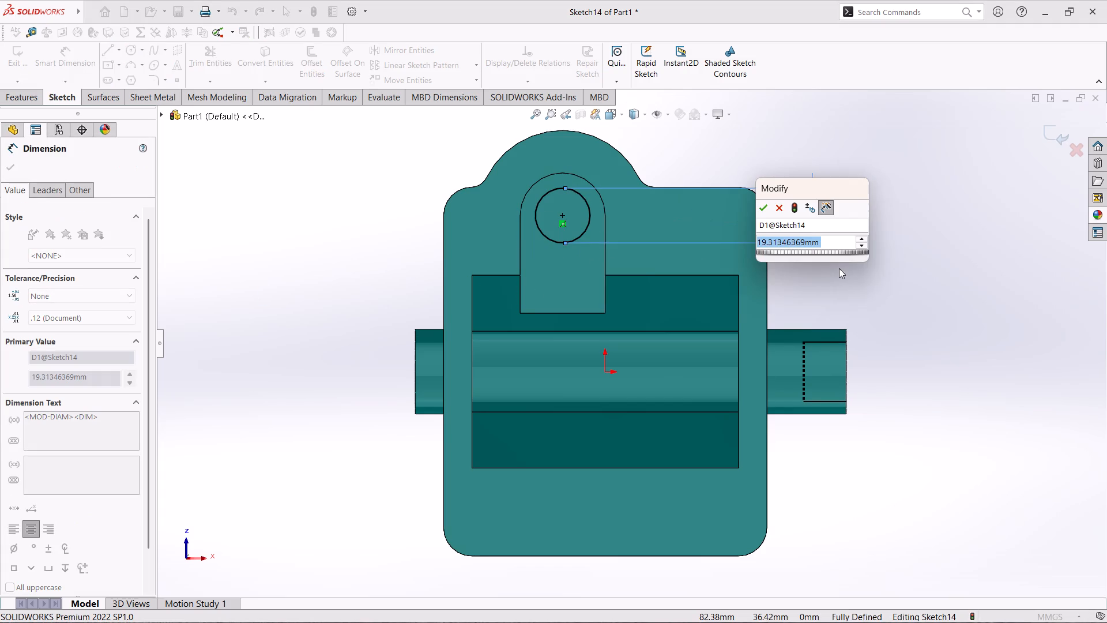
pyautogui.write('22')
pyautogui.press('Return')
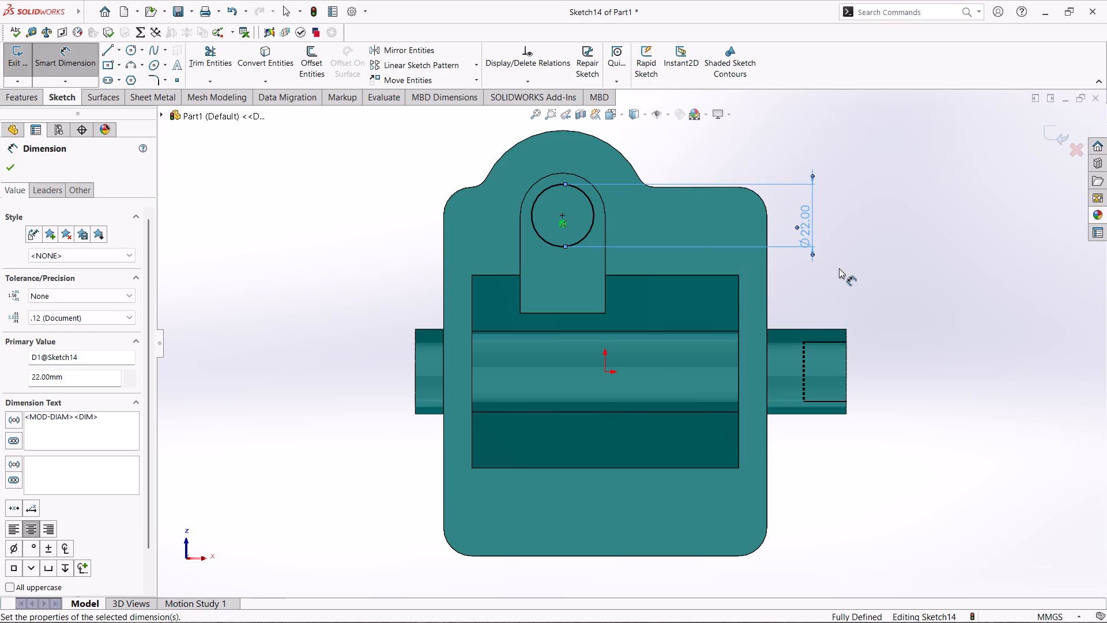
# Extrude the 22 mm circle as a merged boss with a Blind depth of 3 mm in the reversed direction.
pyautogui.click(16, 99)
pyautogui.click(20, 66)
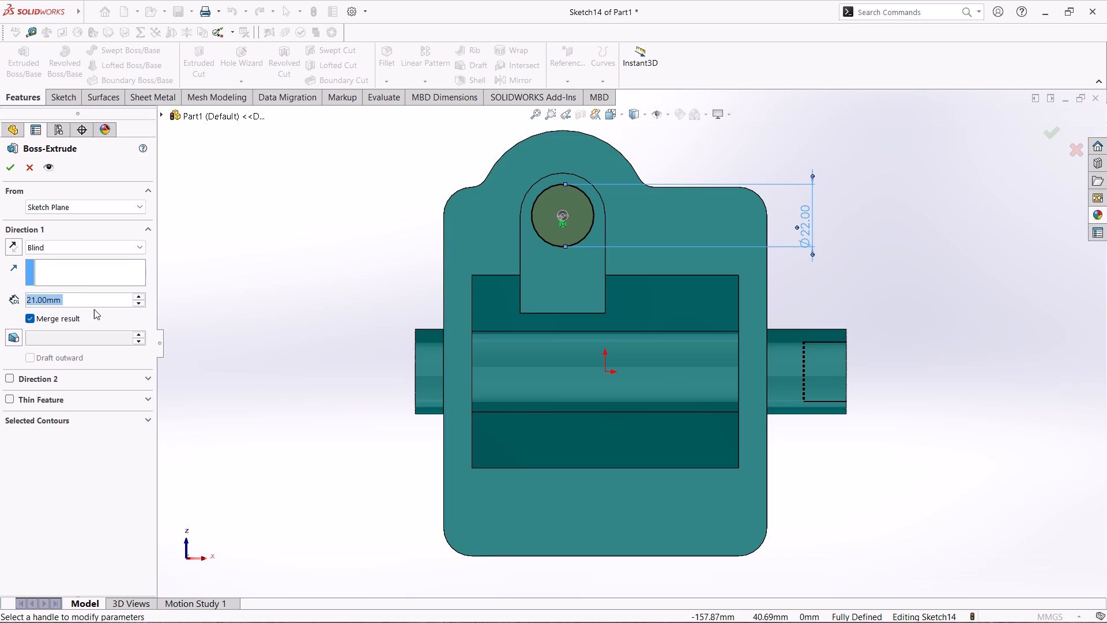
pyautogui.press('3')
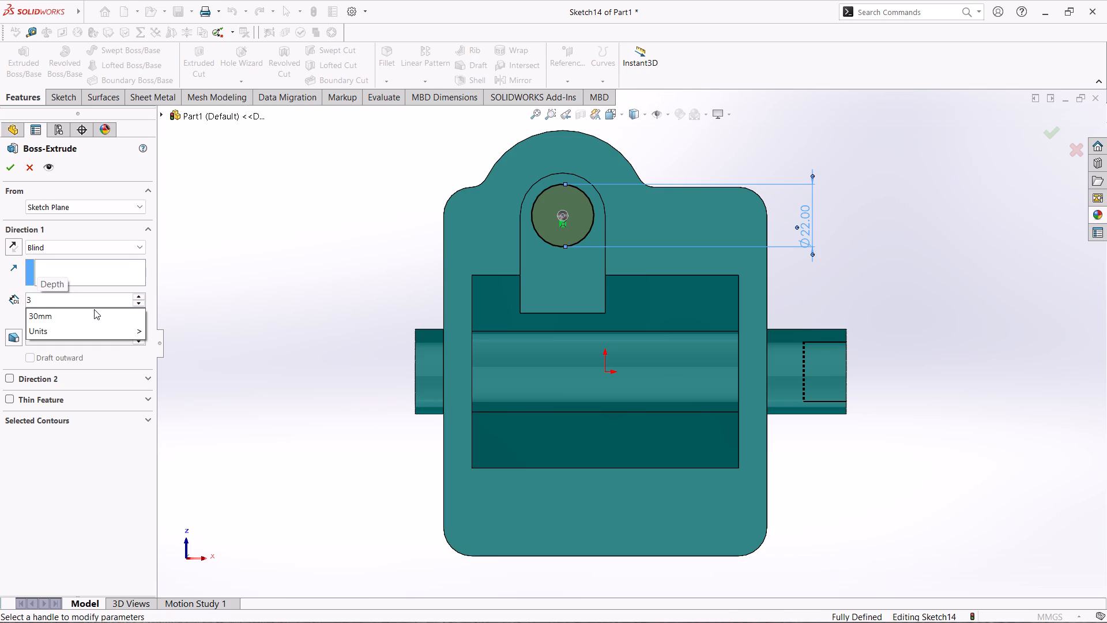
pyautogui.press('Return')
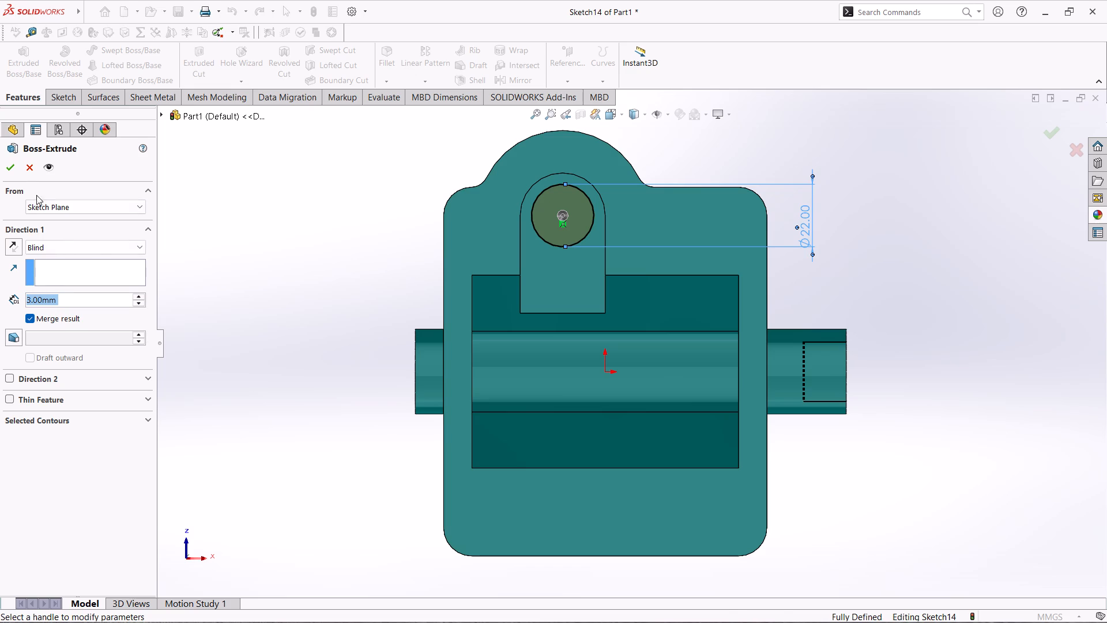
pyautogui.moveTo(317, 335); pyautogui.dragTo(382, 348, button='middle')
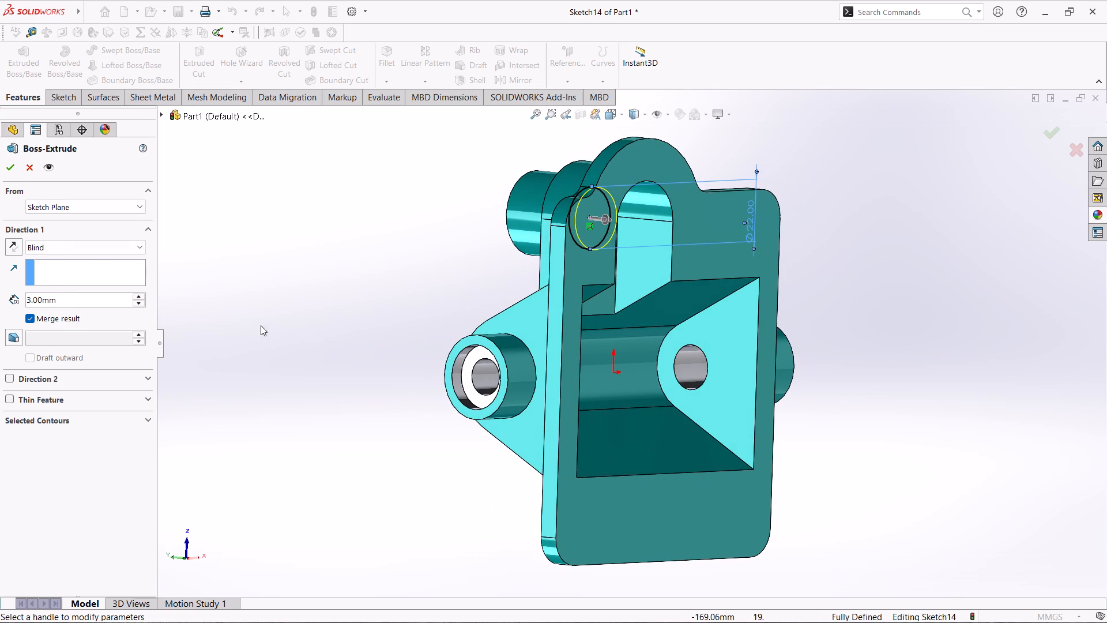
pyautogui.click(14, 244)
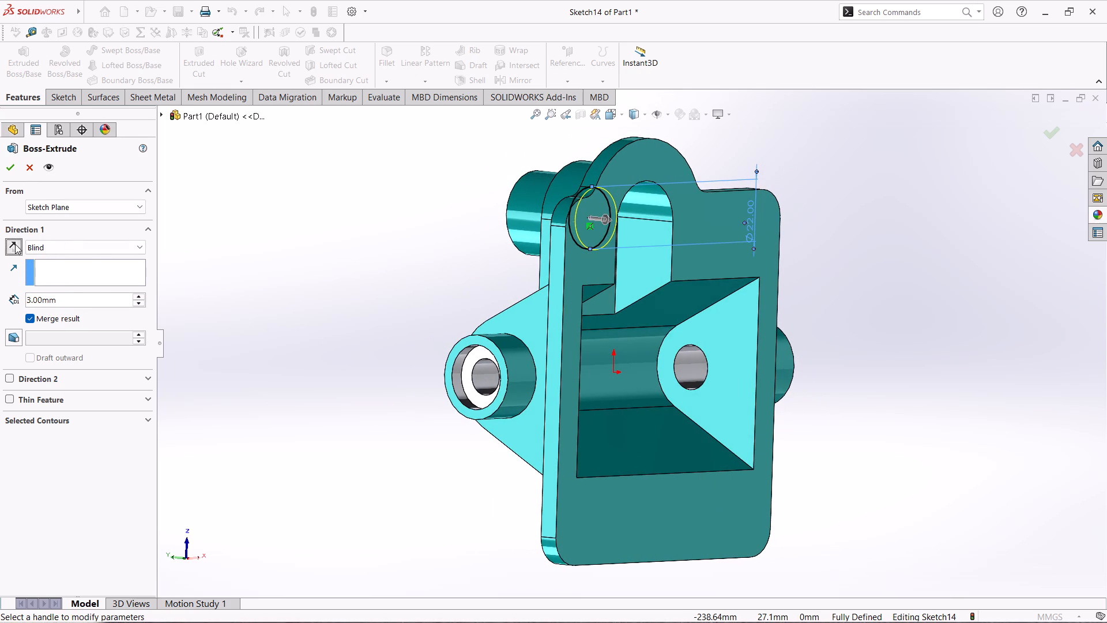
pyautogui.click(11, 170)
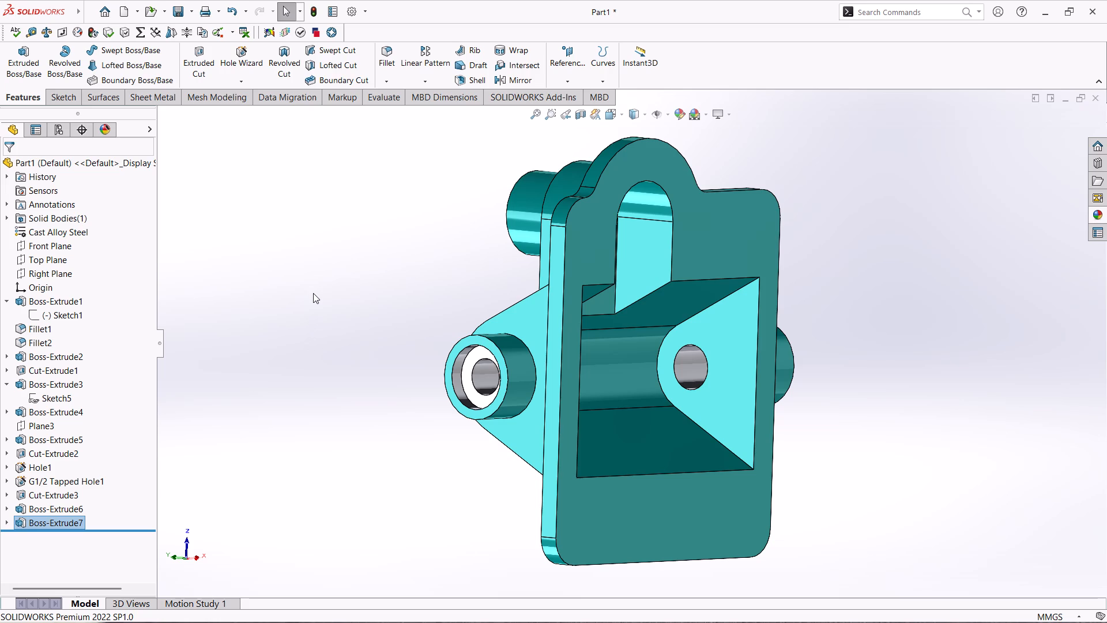
# Examine the 3 mm extrusion on the pocket floor and its source sketch from both sides of the housing.
pyautogui.moveTo(321, 314); pyautogui.dragTo(466, 404, button='middle')
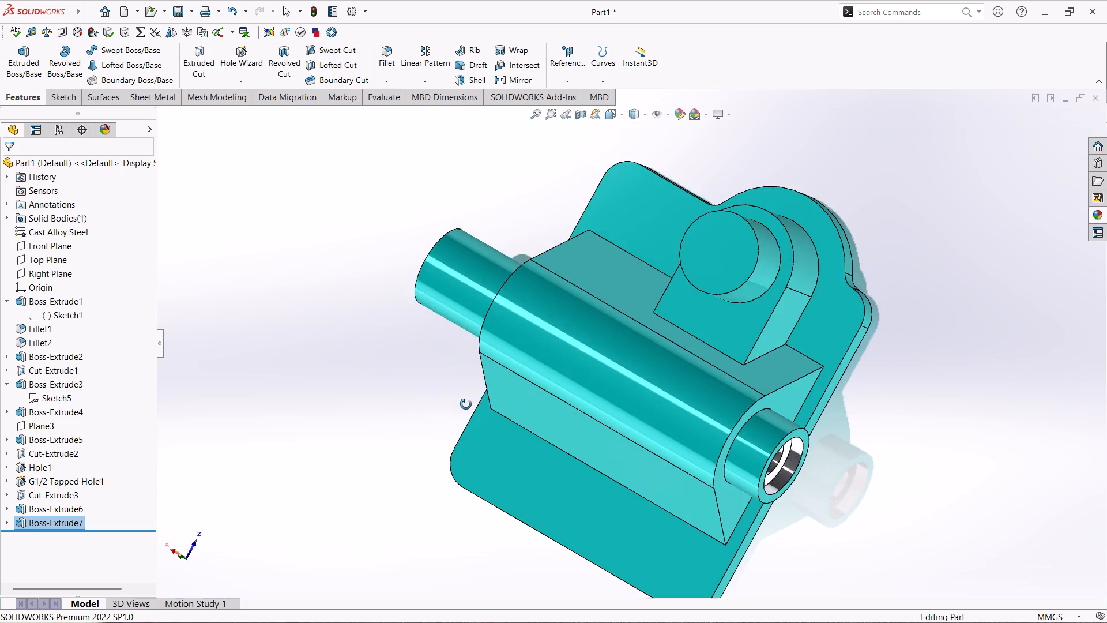
pyautogui.moveTo(466, 404); pyautogui.dragTo(514, 411, button='middle')
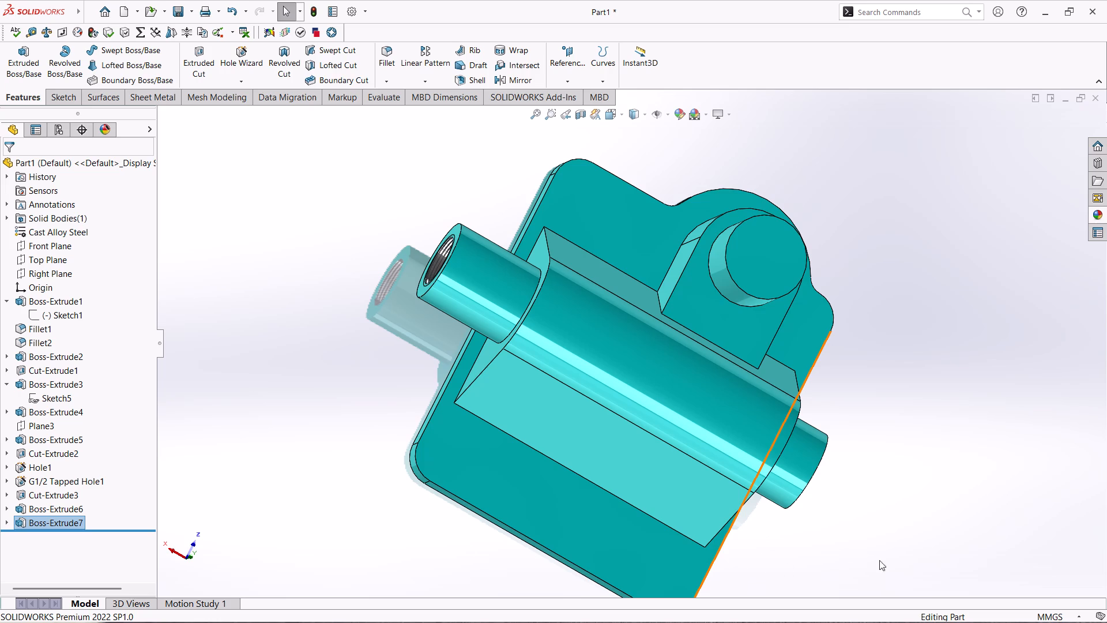
pyautogui.moveTo(865, 395); pyautogui.dragTo(681, 418, button='middle')
pyautogui.moveTo(616, 411); pyautogui.dragTo(588, 411, button='middle')
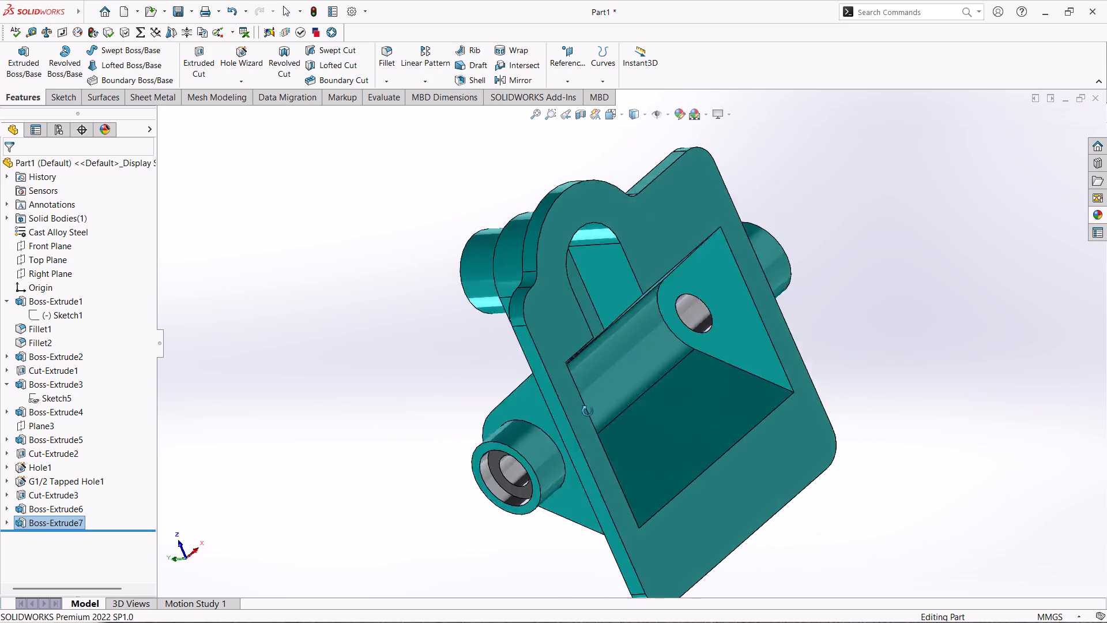
pyautogui.moveTo(588, 411); pyautogui.dragTo(515, 396, button='middle')
pyautogui.moveTo(533, 358); pyautogui.dragTo(720, 446, button='middle')
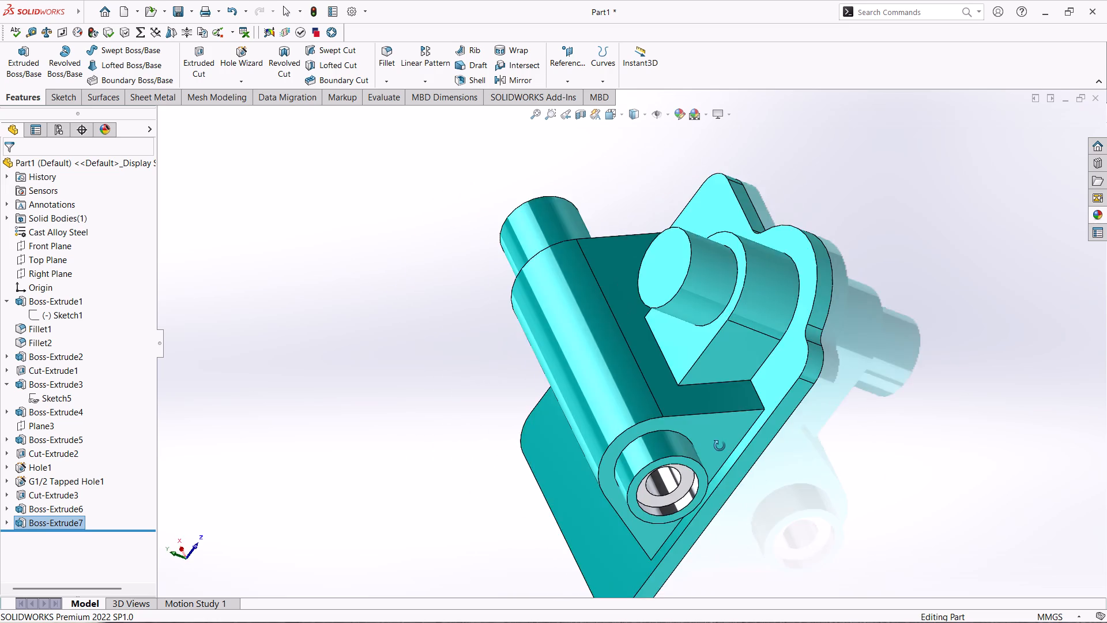
pyautogui.moveTo(720, 446); pyautogui.dragTo(547, 385, button='middle')
pyautogui.click(506, 258)
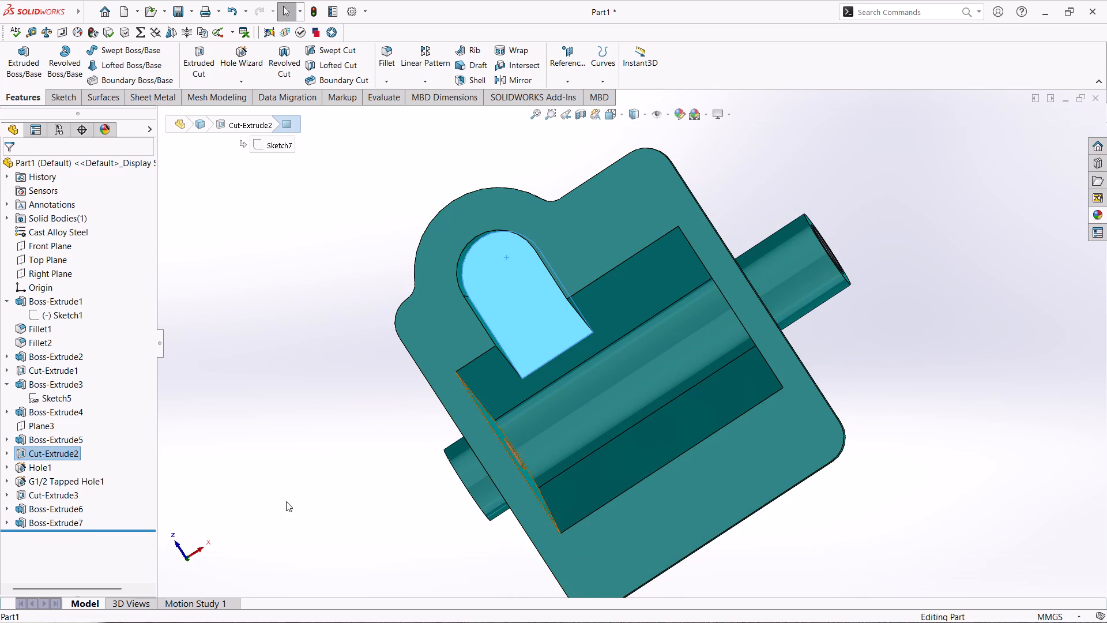
pyautogui.click(27, 527)
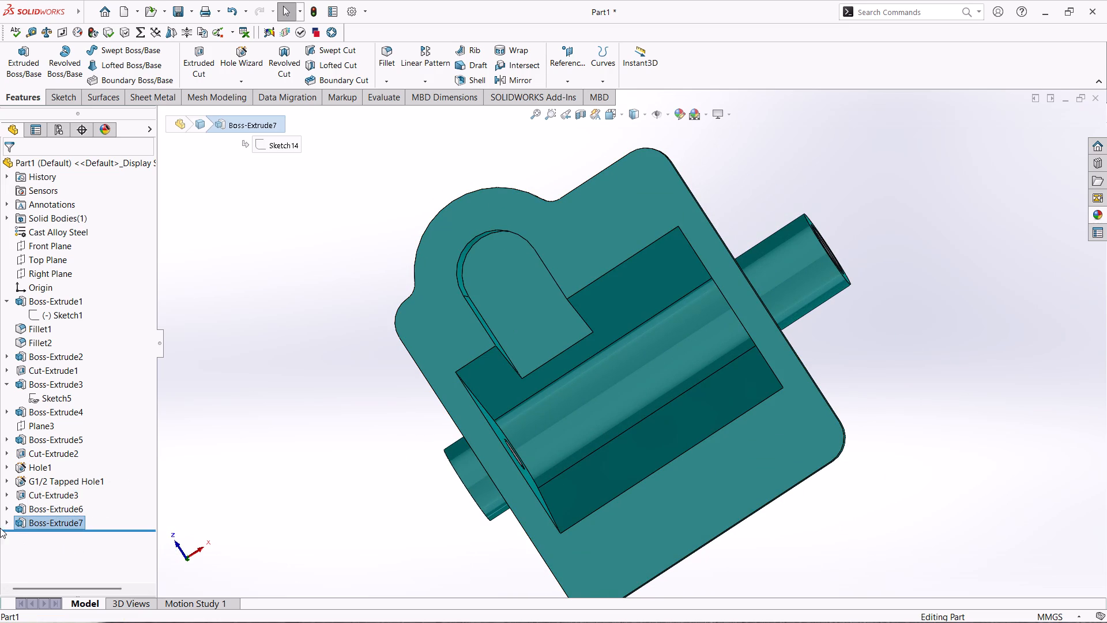
pyautogui.click(8, 517)
pyautogui.click(44, 534)
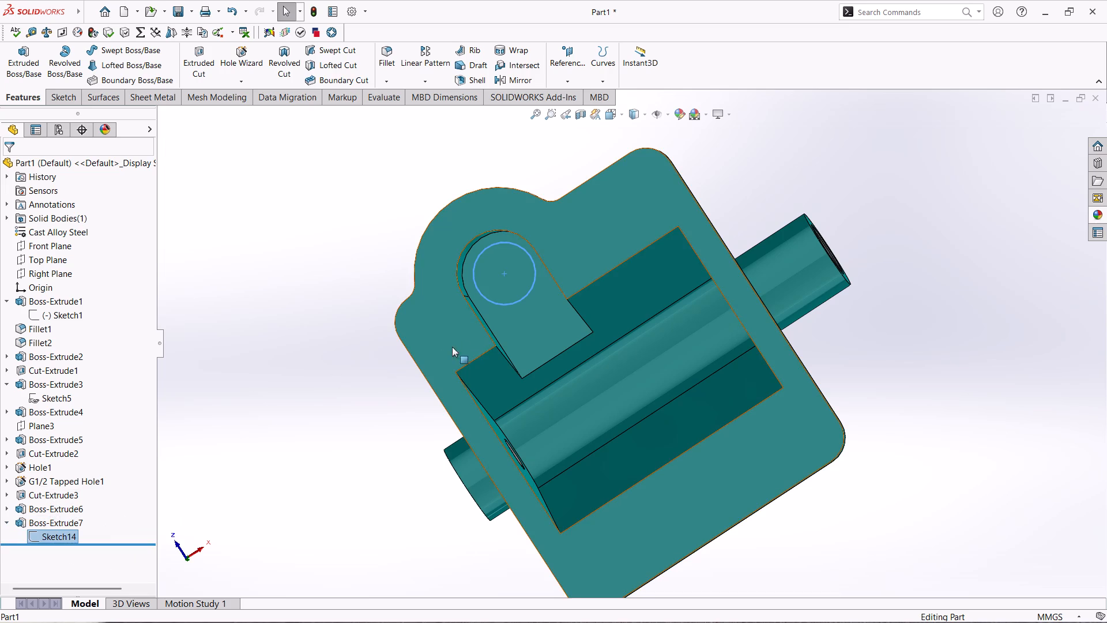
pyautogui.click(486, 295)
pyautogui.click(156, 464)
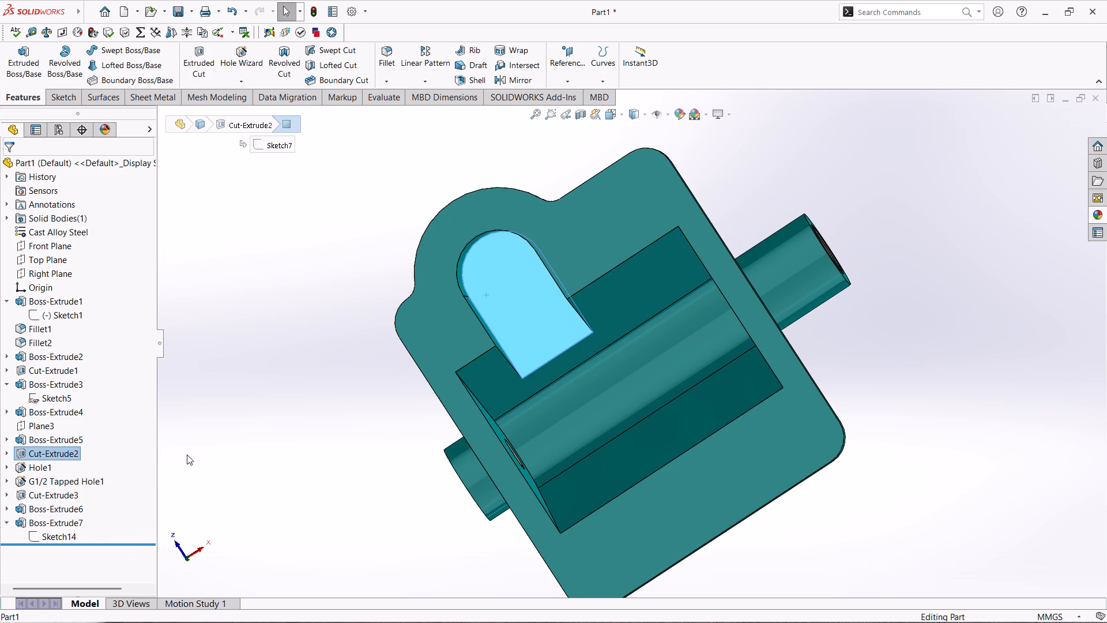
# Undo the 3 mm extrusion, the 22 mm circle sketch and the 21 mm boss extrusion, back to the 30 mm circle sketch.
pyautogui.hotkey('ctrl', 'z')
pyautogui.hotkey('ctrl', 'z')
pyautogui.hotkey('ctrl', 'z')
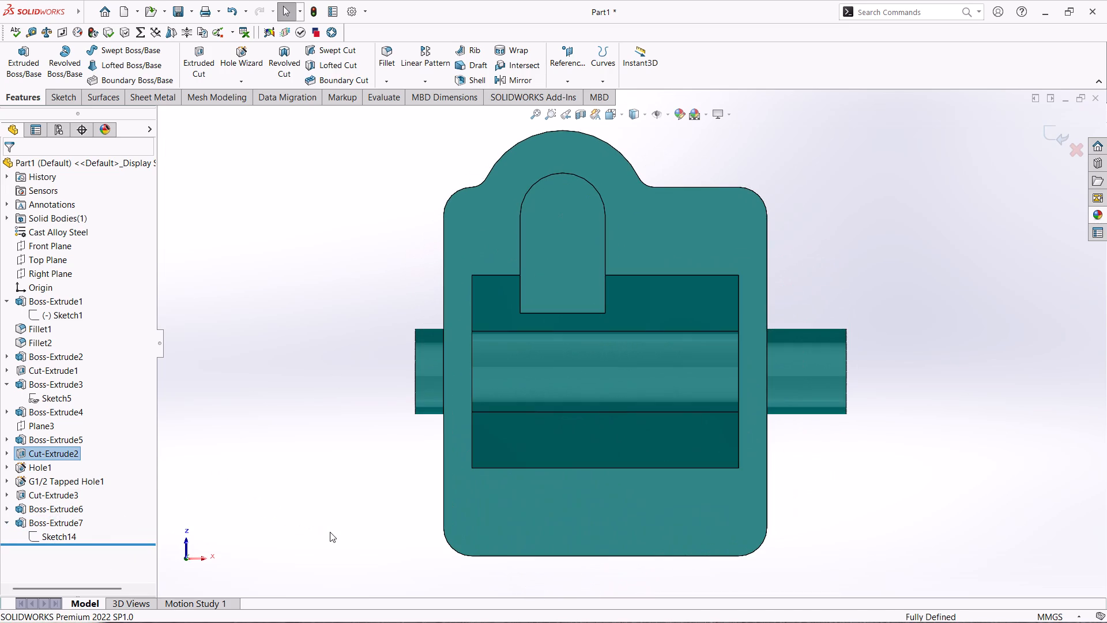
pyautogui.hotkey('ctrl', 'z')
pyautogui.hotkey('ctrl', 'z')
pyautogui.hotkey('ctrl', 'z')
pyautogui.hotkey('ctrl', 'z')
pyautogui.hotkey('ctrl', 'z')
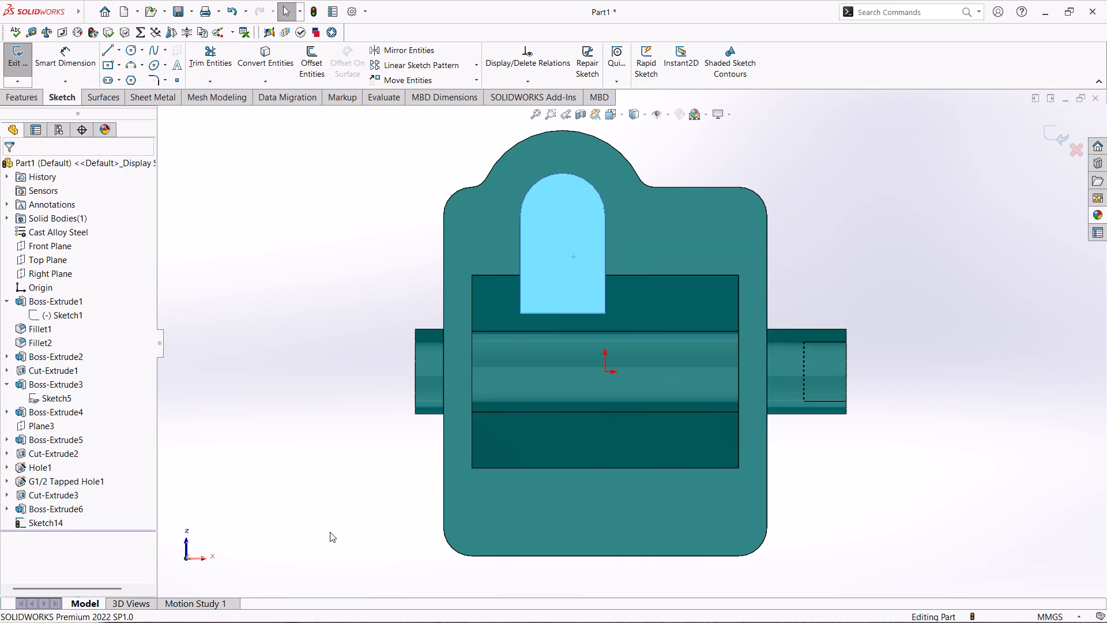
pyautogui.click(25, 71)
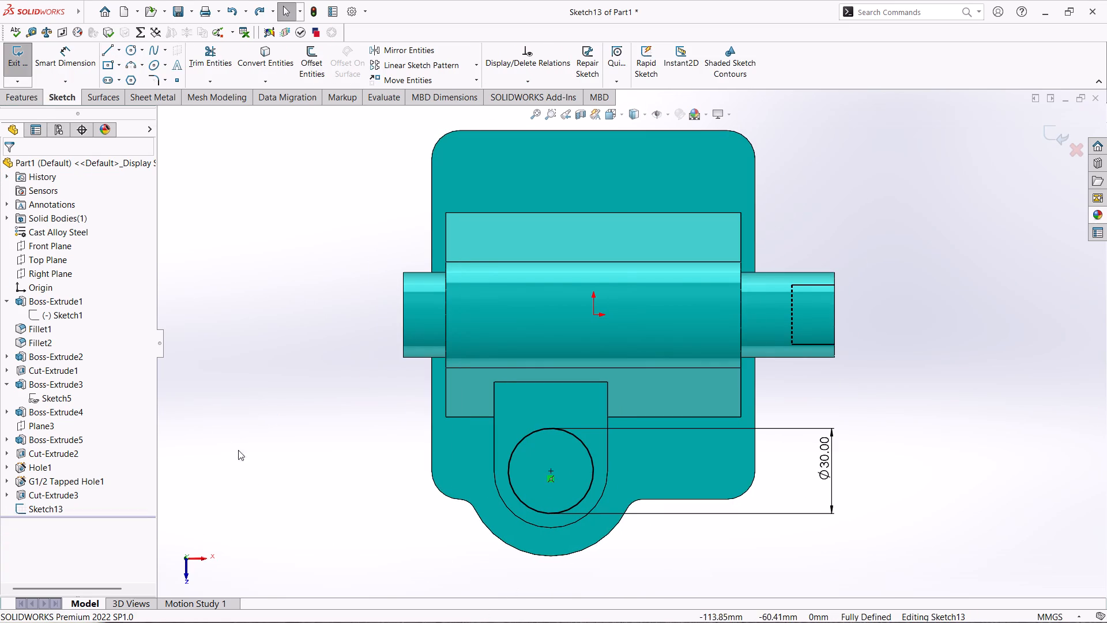
# Exit the 30 mm circle sketch and extrude its contour as a merged boss with a Blind depth of 21 mm.
pyautogui.scroll(-1, 312, 512)
pyautogui.moveTo(312, 515); pyautogui.dragTo(359, 418, button='middle')
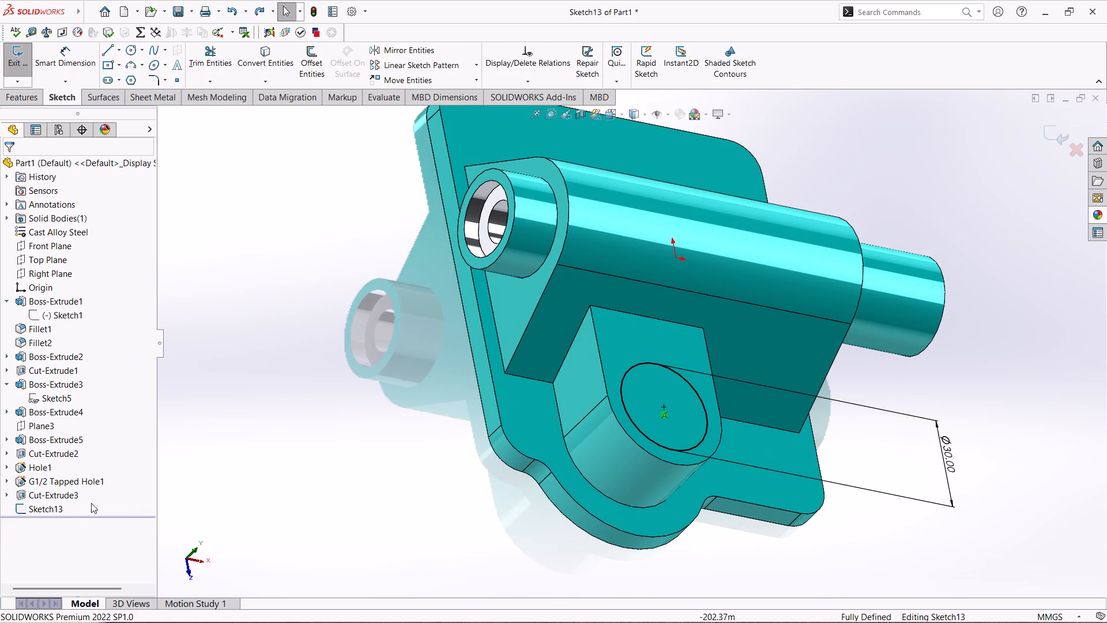
pyautogui.click(61, 512)
pyautogui.click(18, 61)
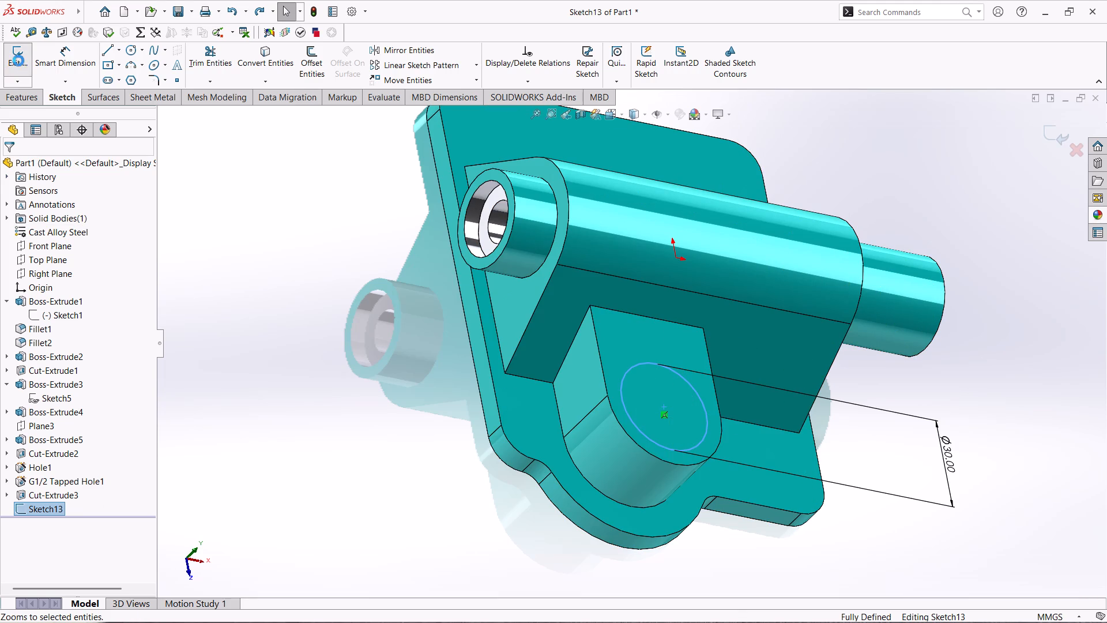
pyautogui.moveTo(419, 509); pyautogui.dragTo(406, 545, button='middle')
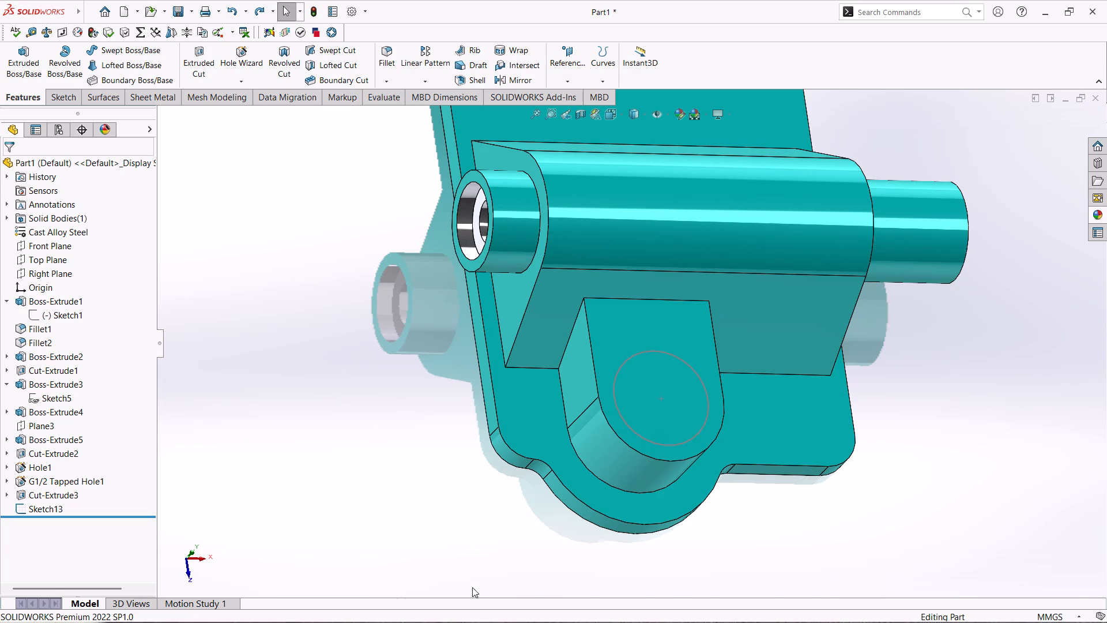
pyautogui.click(639, 431)
pyautogui.click(639, 434)
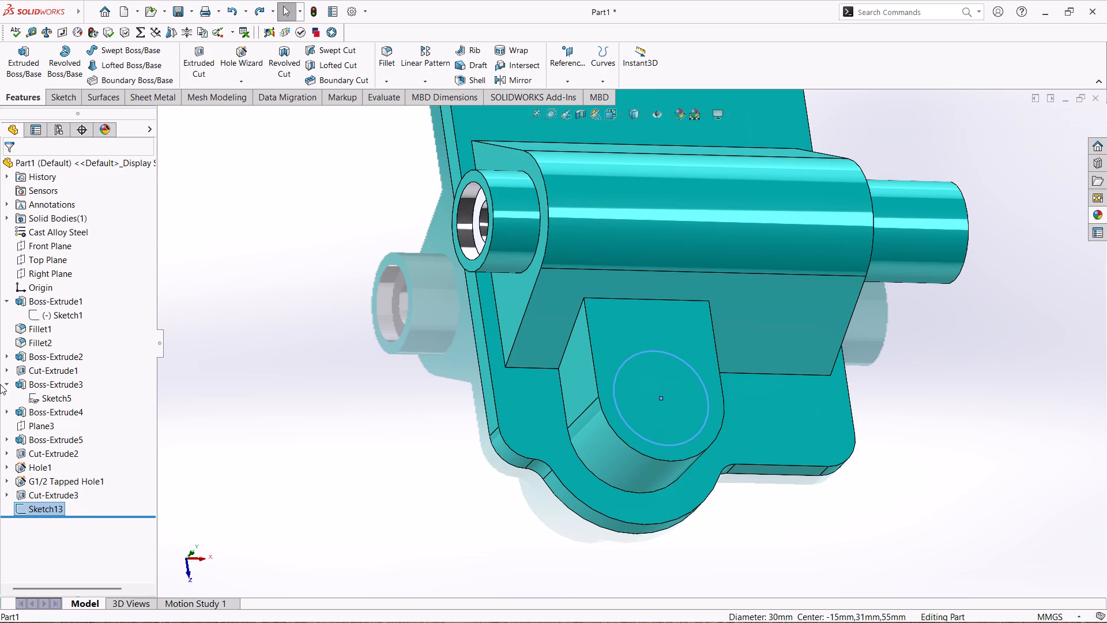
pyautogui.click(13, 73)
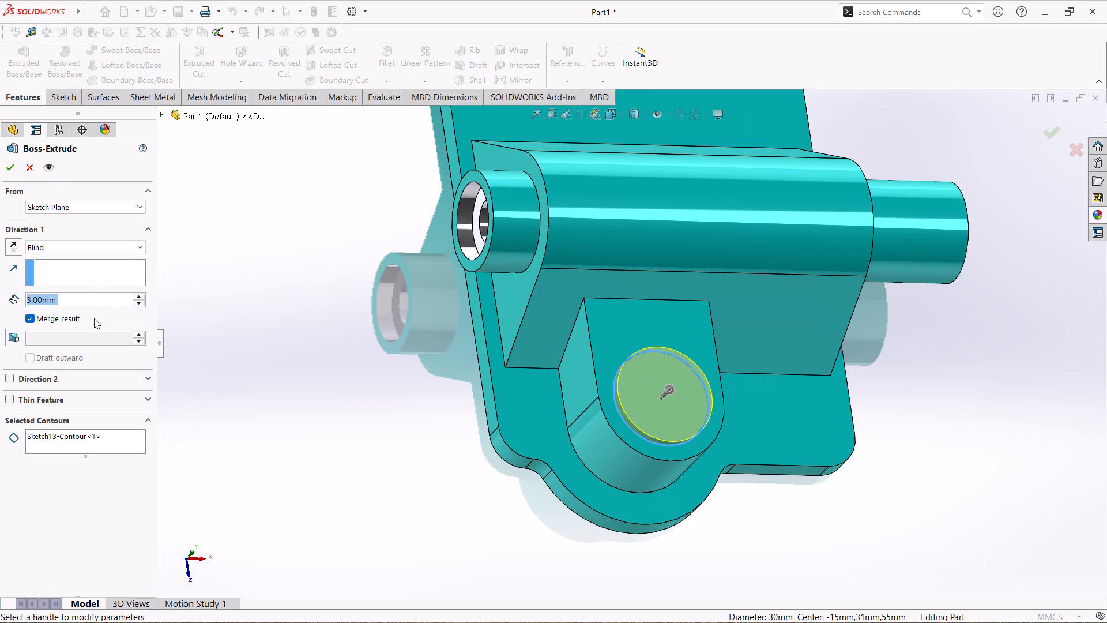
pyautogui.write('21')
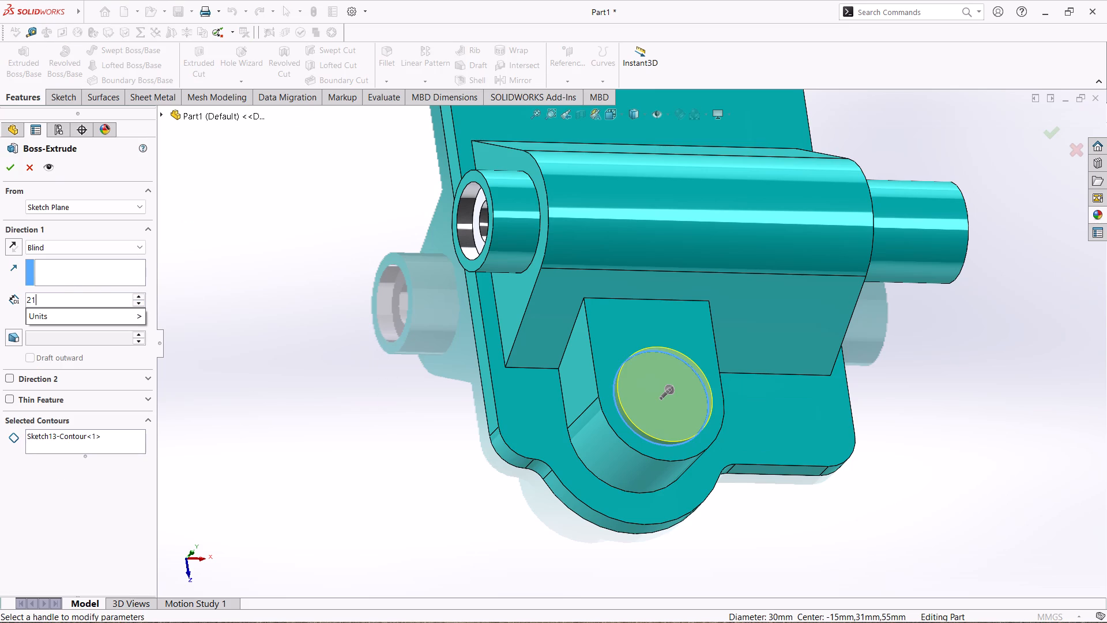
pyautogui.press('Return')
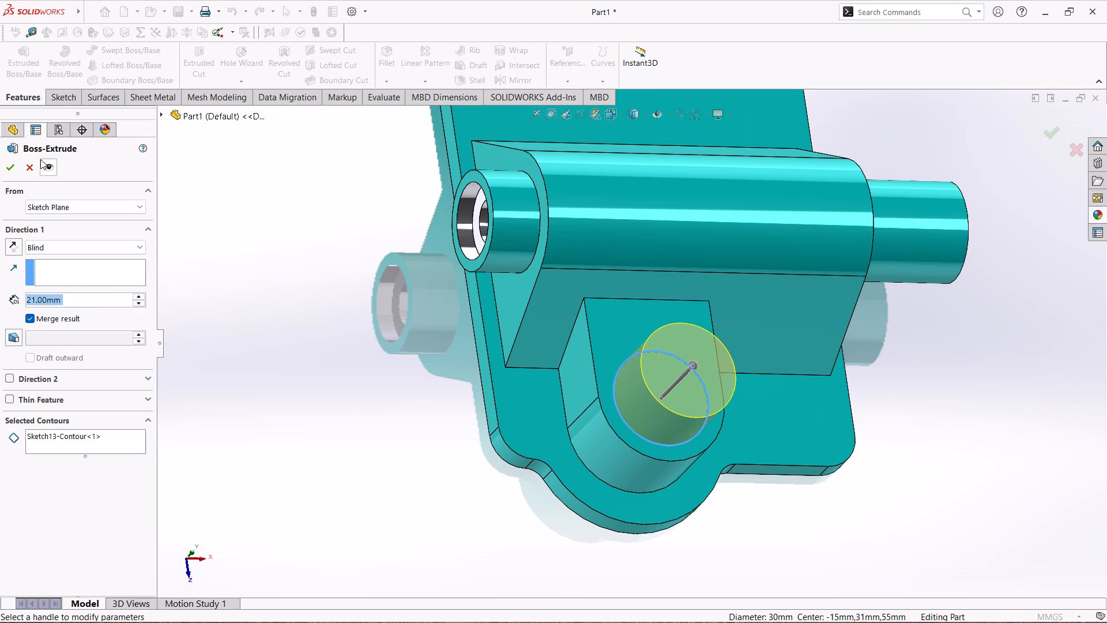
pyautogui.click(14, 164)
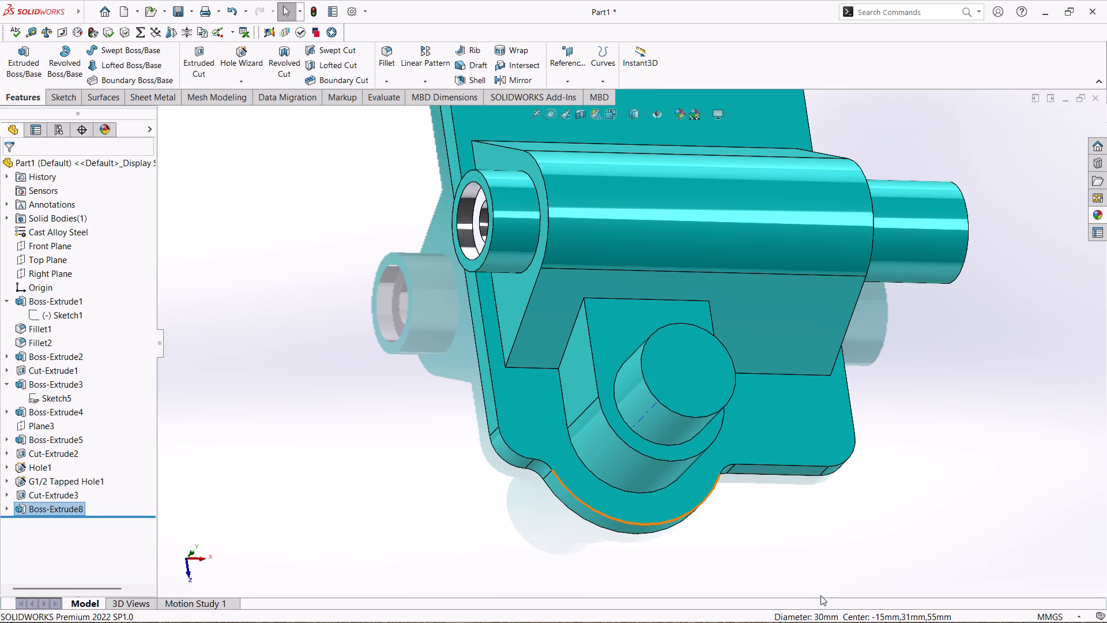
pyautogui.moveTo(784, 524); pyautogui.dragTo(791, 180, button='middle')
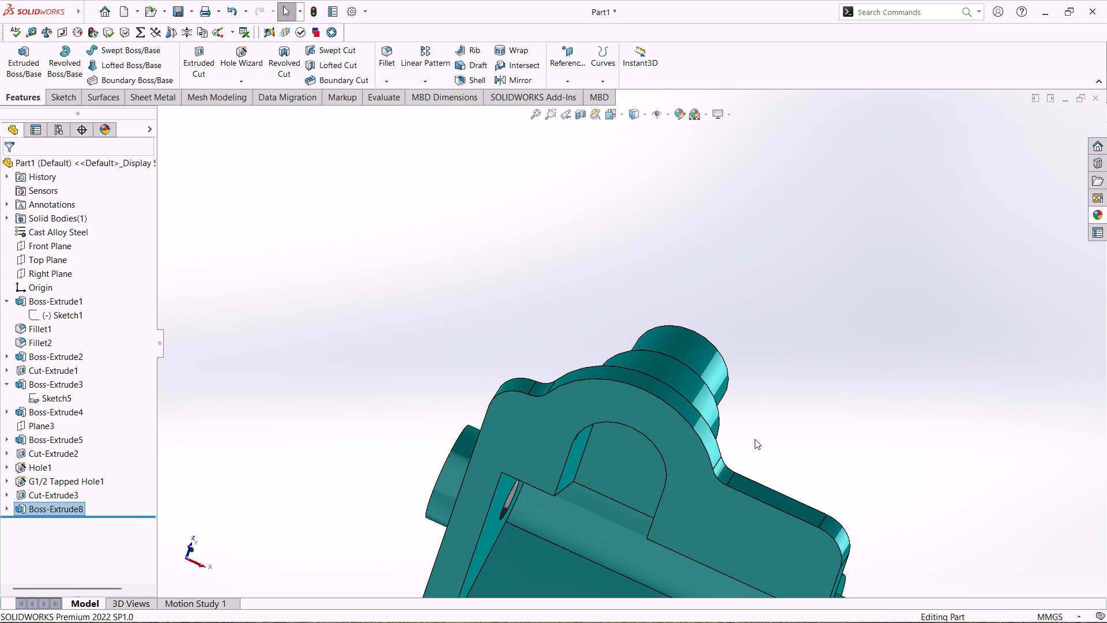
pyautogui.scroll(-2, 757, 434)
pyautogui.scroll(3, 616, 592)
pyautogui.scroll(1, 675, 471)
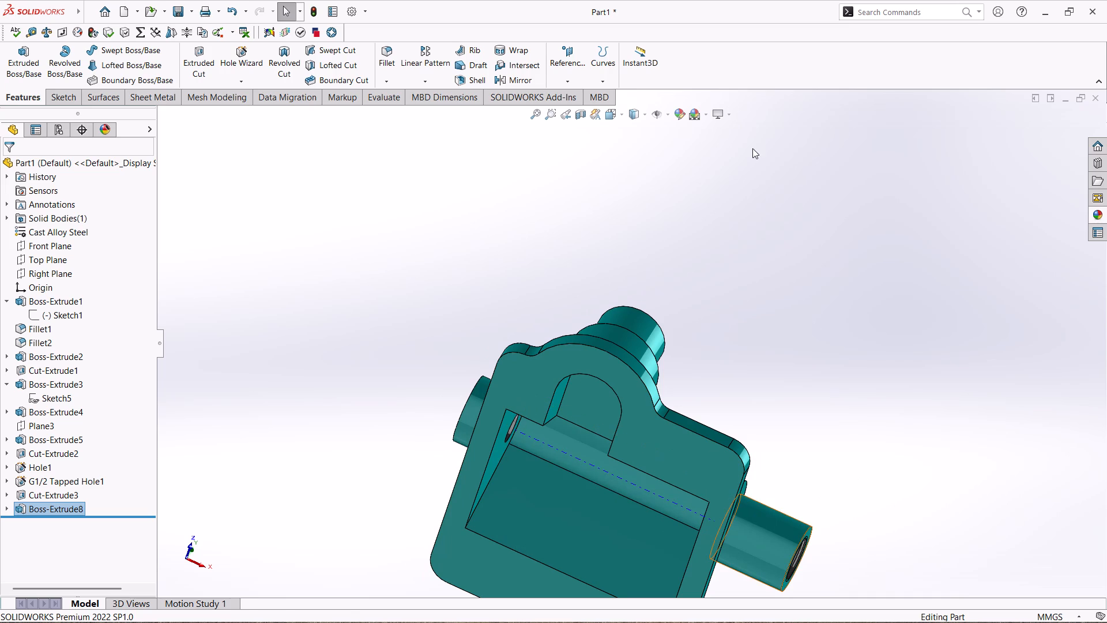
# Start a boss extrusion sketch on the arched pocket's floor and draw an 11 mm radius circle centred on the pocket's arc.
pyautogui.click(21, 67)
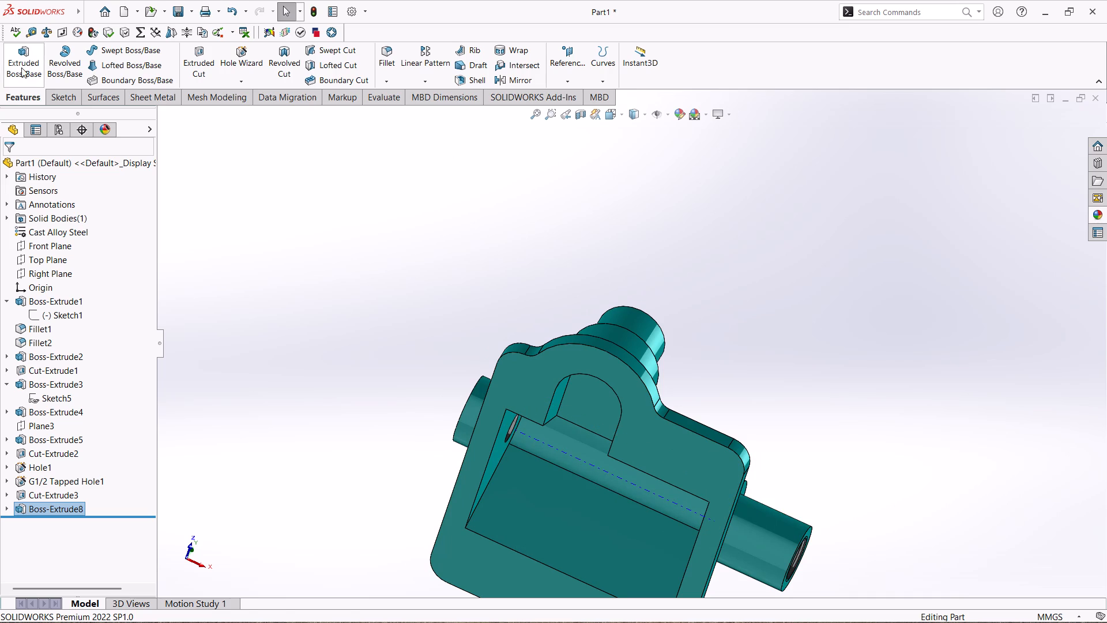
pyautogui.click(598, 422)
pyautogui.click(127, 55)
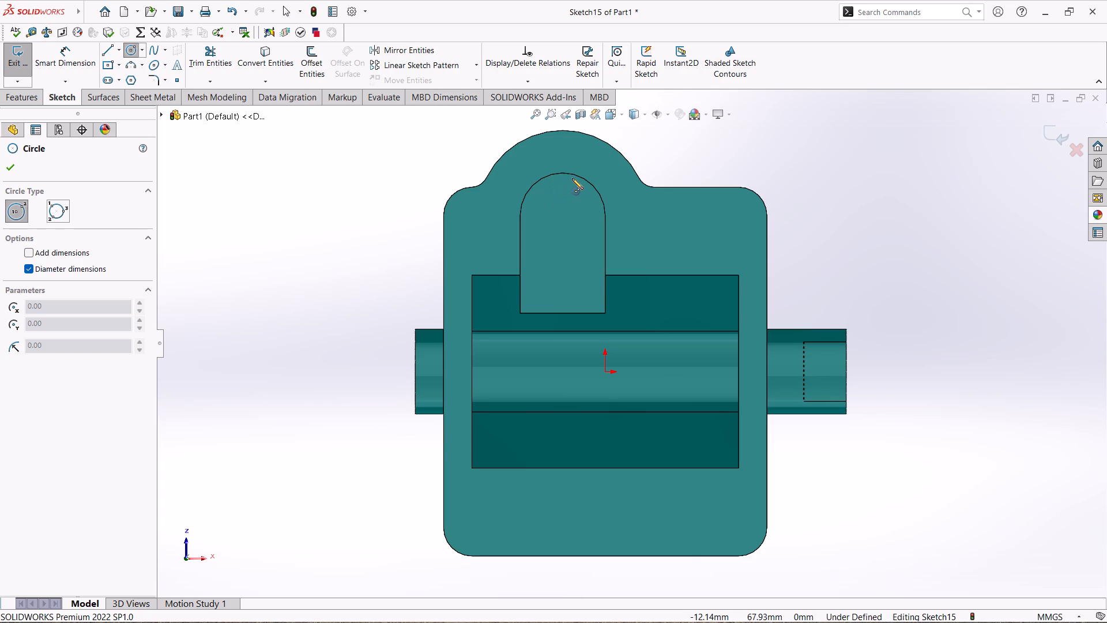
pyautogui.scroll(-2, 576, 178)
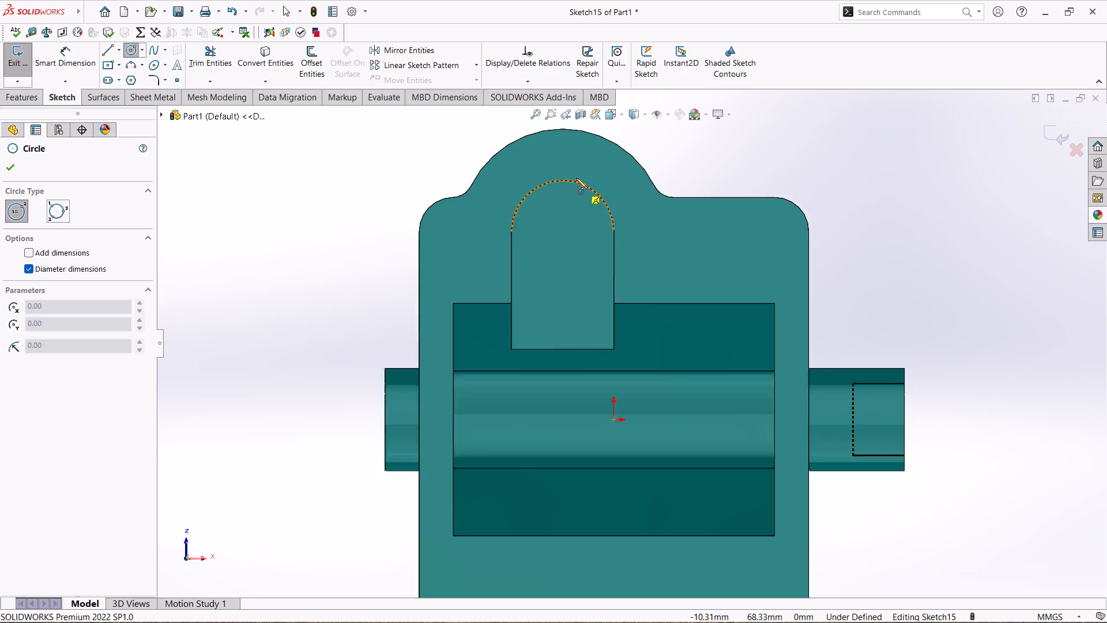
pyautogui.scroll(-3, 576, 178)
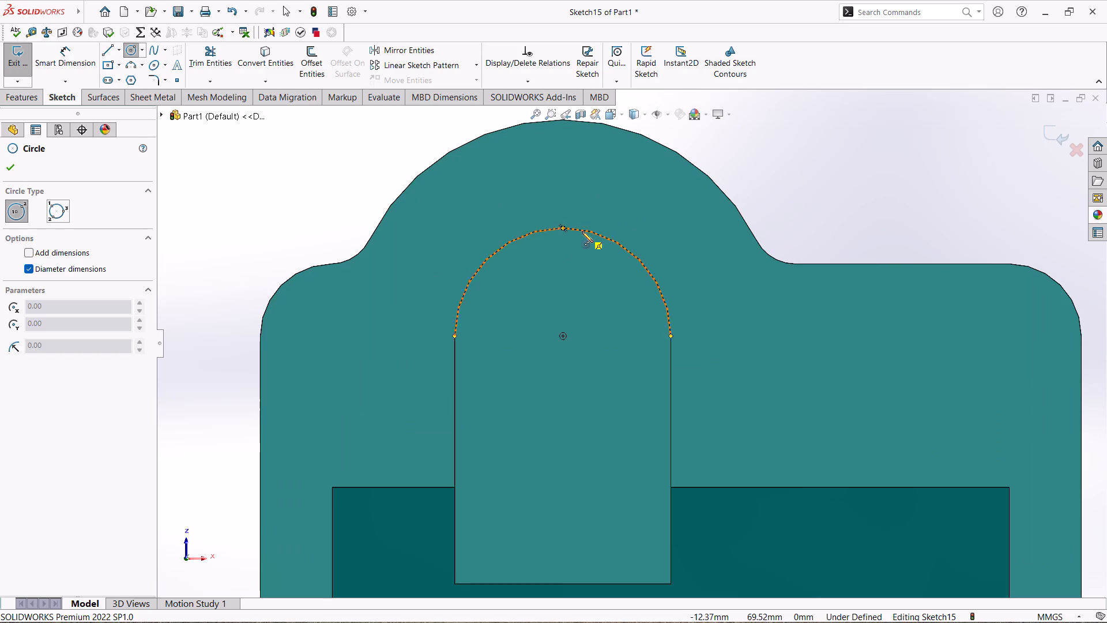
pyautogui.click(563, 338)
pyautogui.click(631, 341)
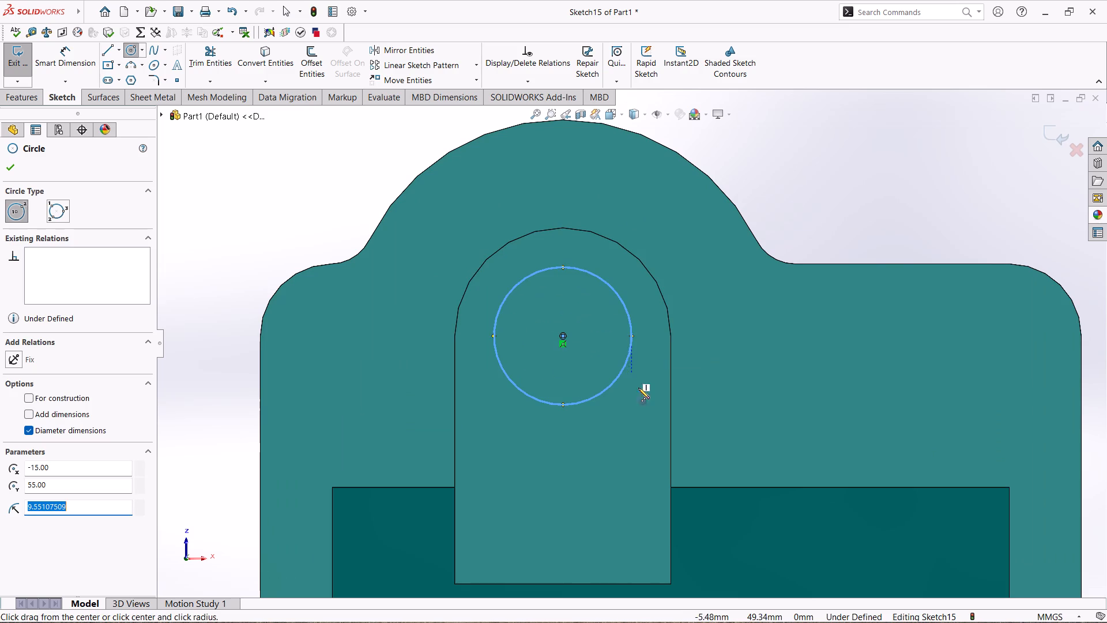
pyautogui.write('11')
pyautogui.press('Return')
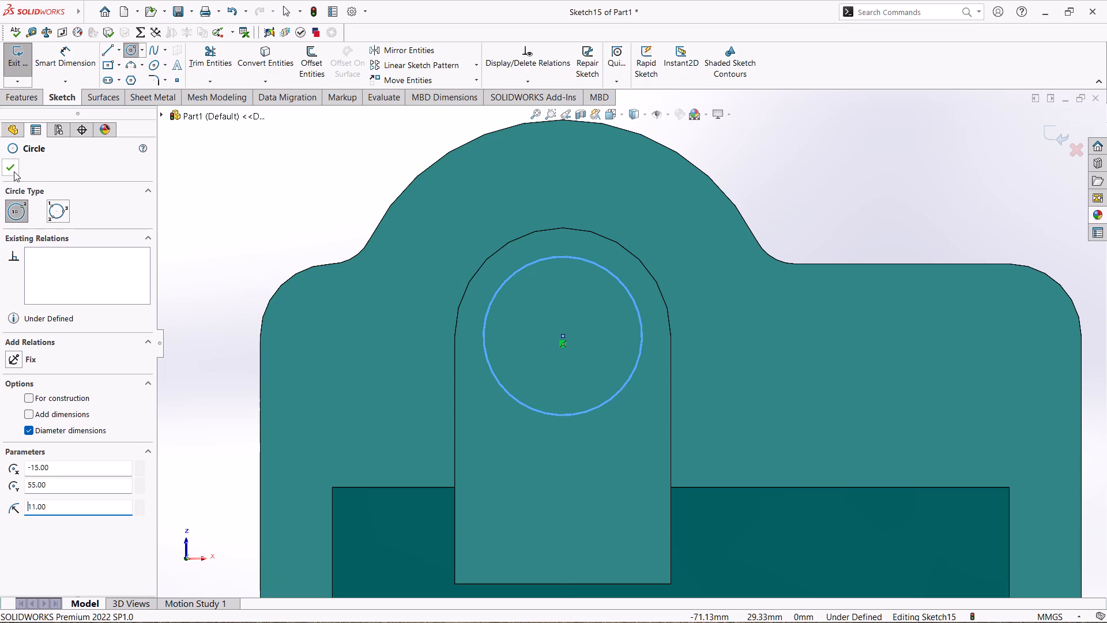
pyautogui.click(14, 171)
# Add a driving diameter dimension of 22 mm to the circle.
pyautogui.click(65, 40)
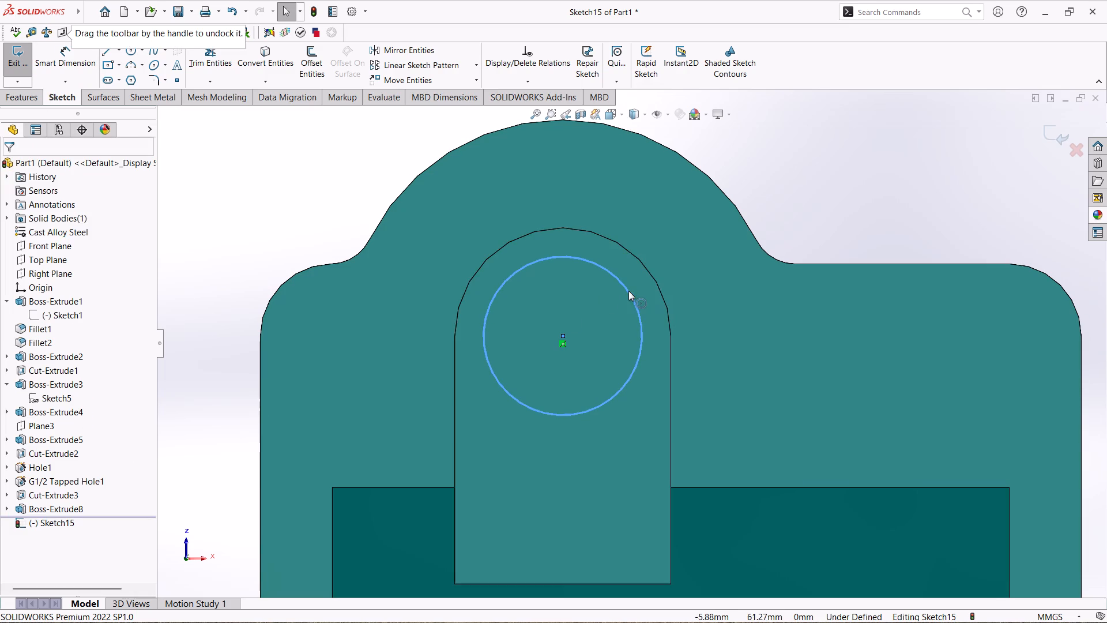
pyautogui.click(71, 69)
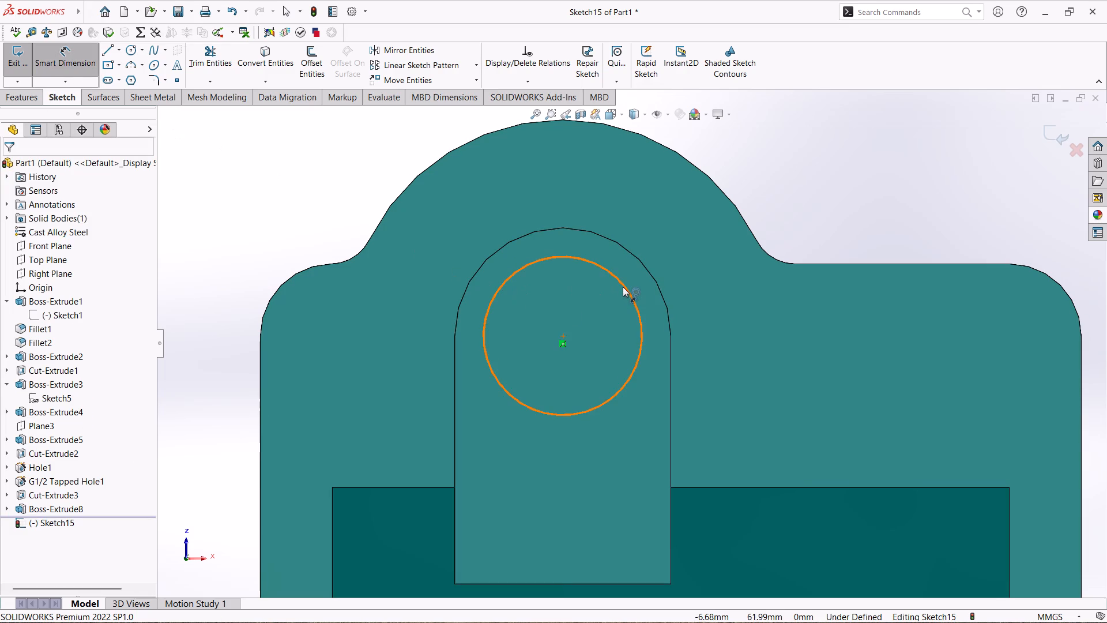
pyautogui.click(623, 287)
pyautogui.click(844, 254)
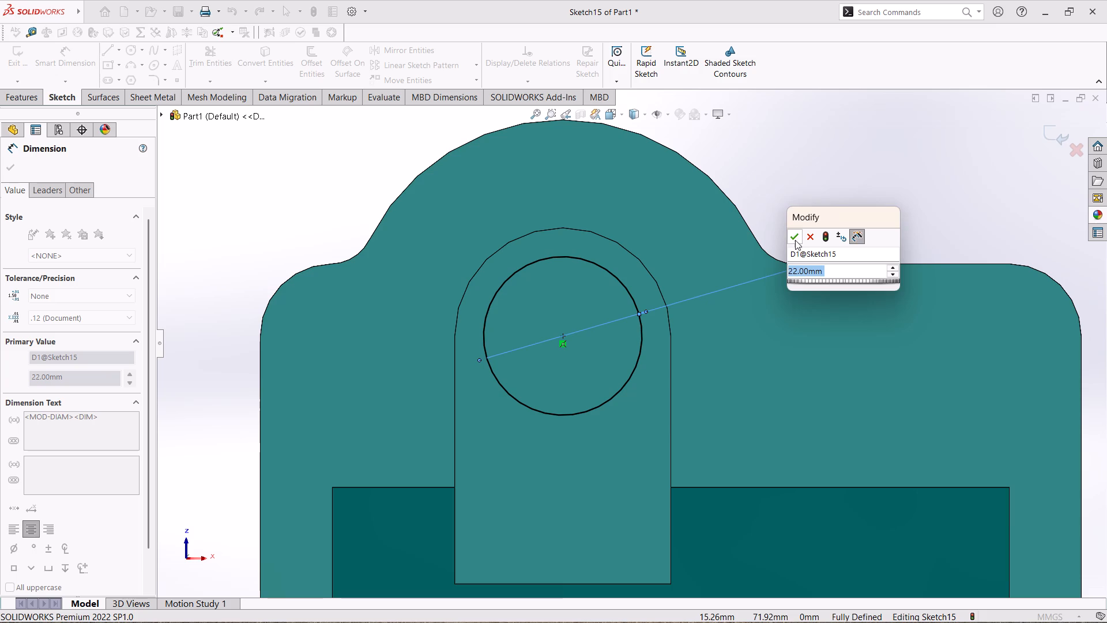
pyautogui.click(795, 240)
# Exit the sketch and extrude the circle as a merged boss with a Blind depth of 3 mm in the reversed direction.
pyautogui.click(14, 61)
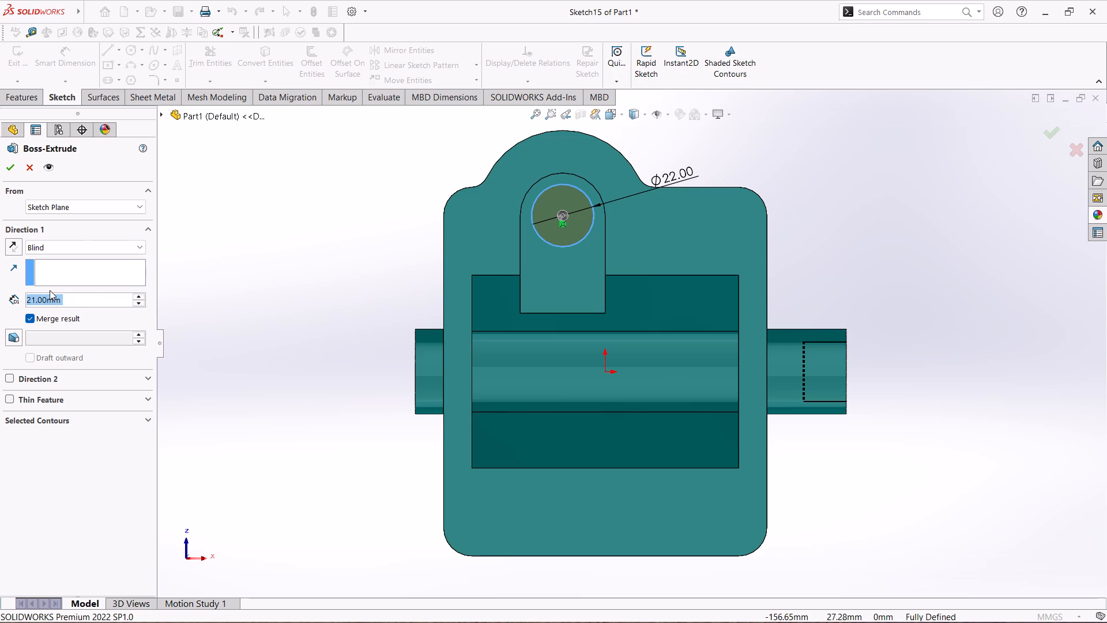
pyautogui.press('3')
pyautogui.press('Return')
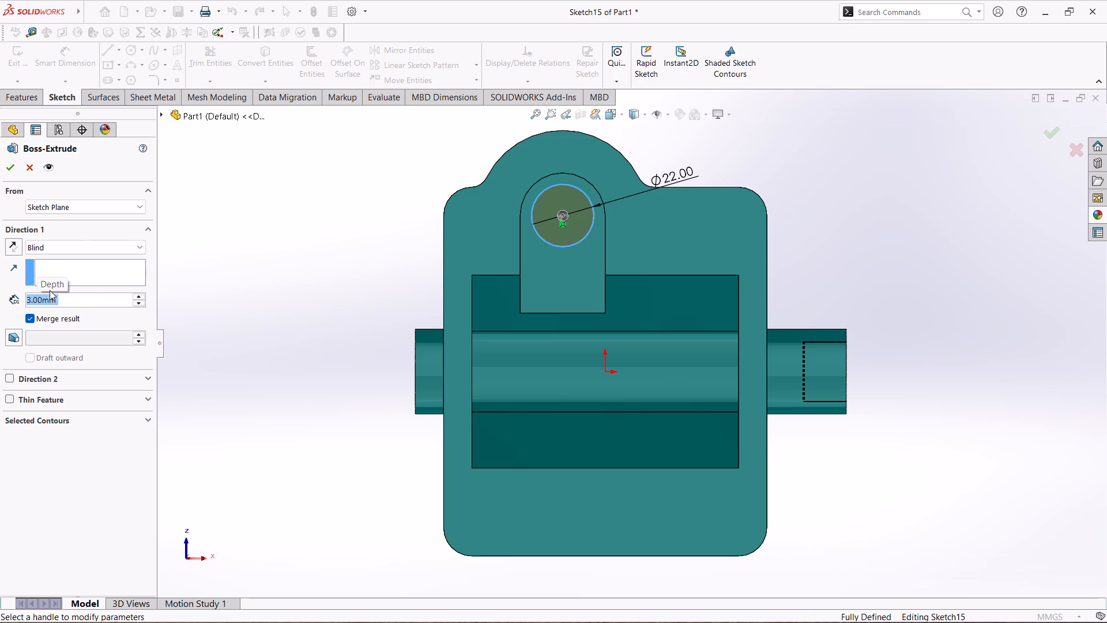
pyautogui.click(6, 247)
pyautogui.moveTo(270, 303); pyautogui.dragTo(318, 330, button='middle')
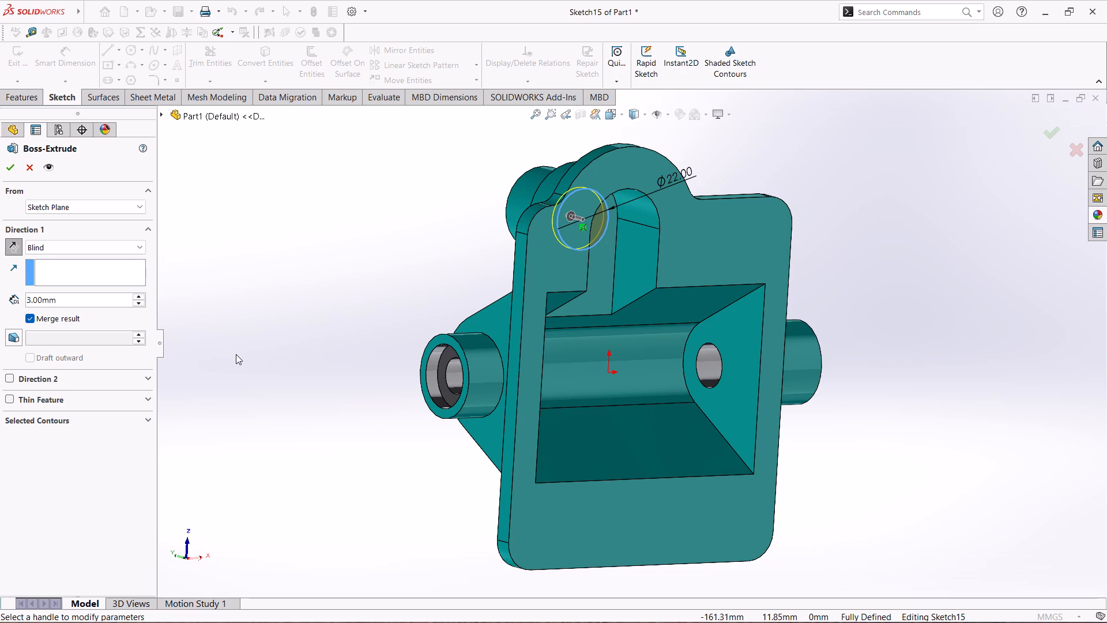
pyautogui.click(13, 170)
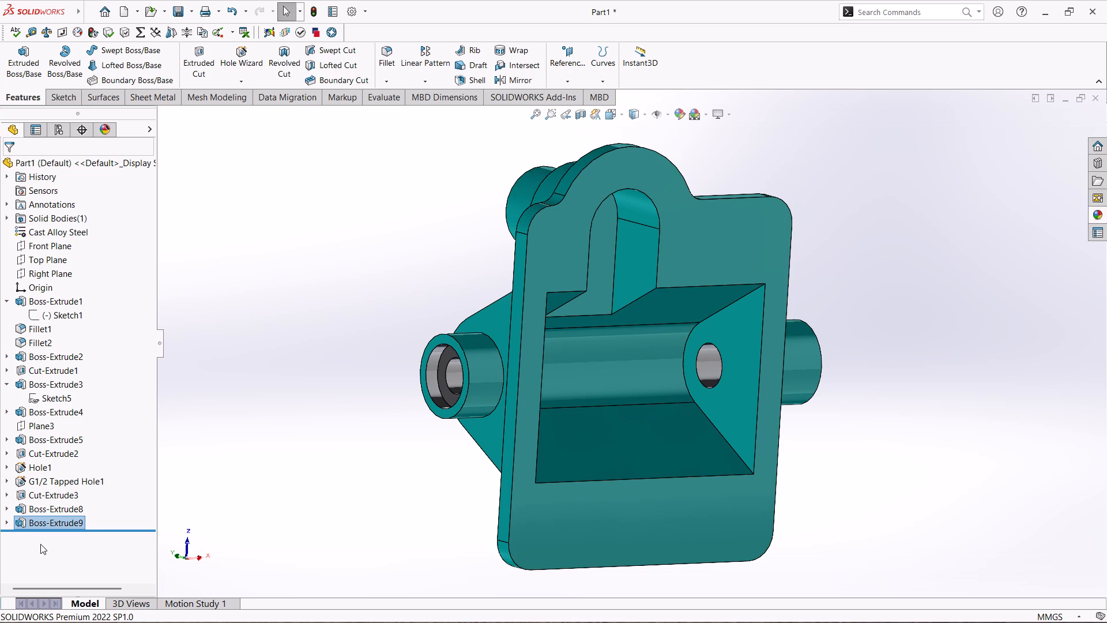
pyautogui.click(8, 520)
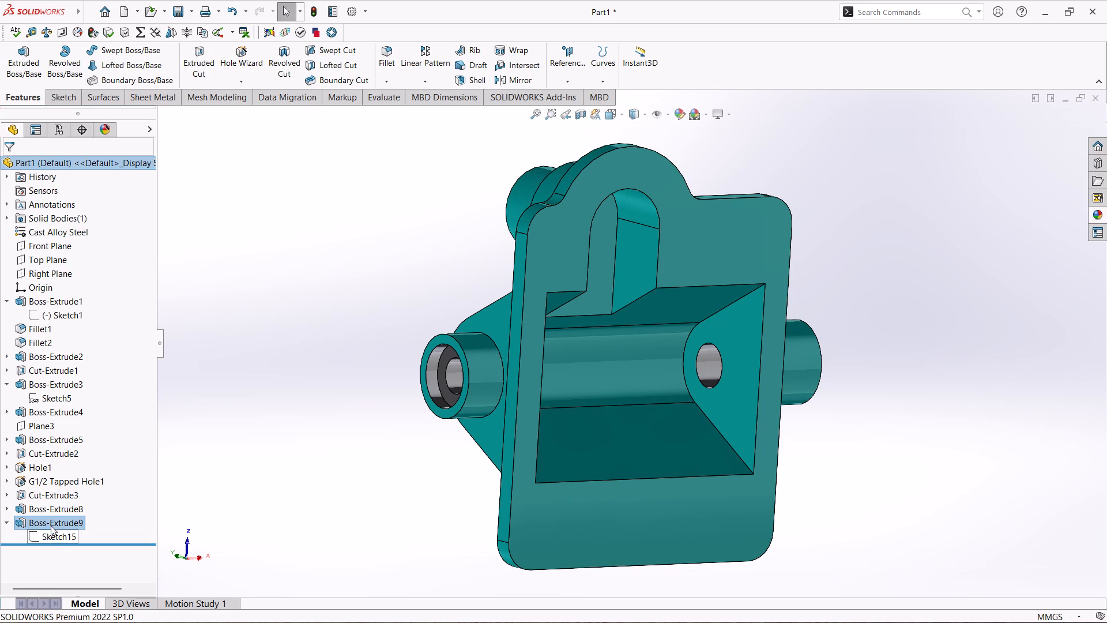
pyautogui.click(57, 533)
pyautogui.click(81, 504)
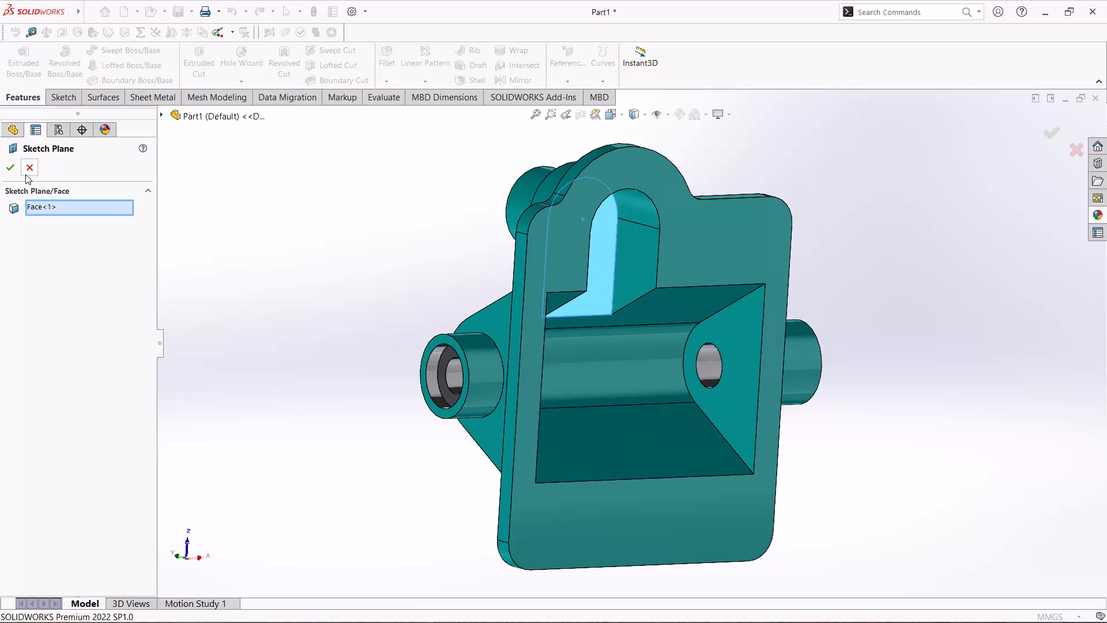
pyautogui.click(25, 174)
# Edit the 3 mm boss extrusion and flip its direction so it projects from the pocket floor into the pocket.
pyautogui.click(36, 527)
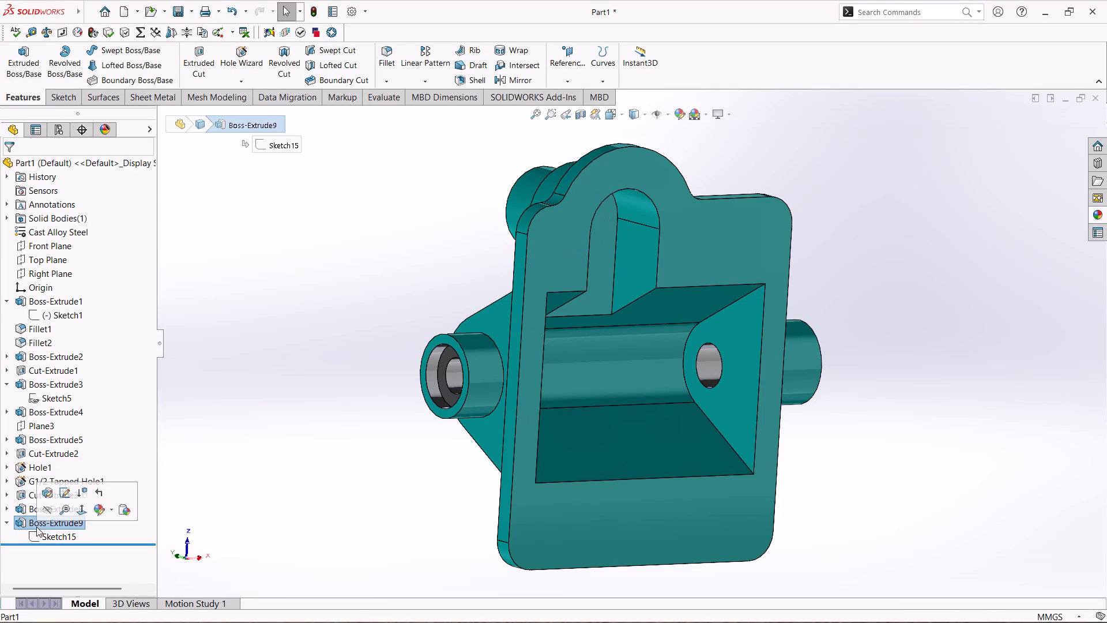
pyautogui.click(42, 500)
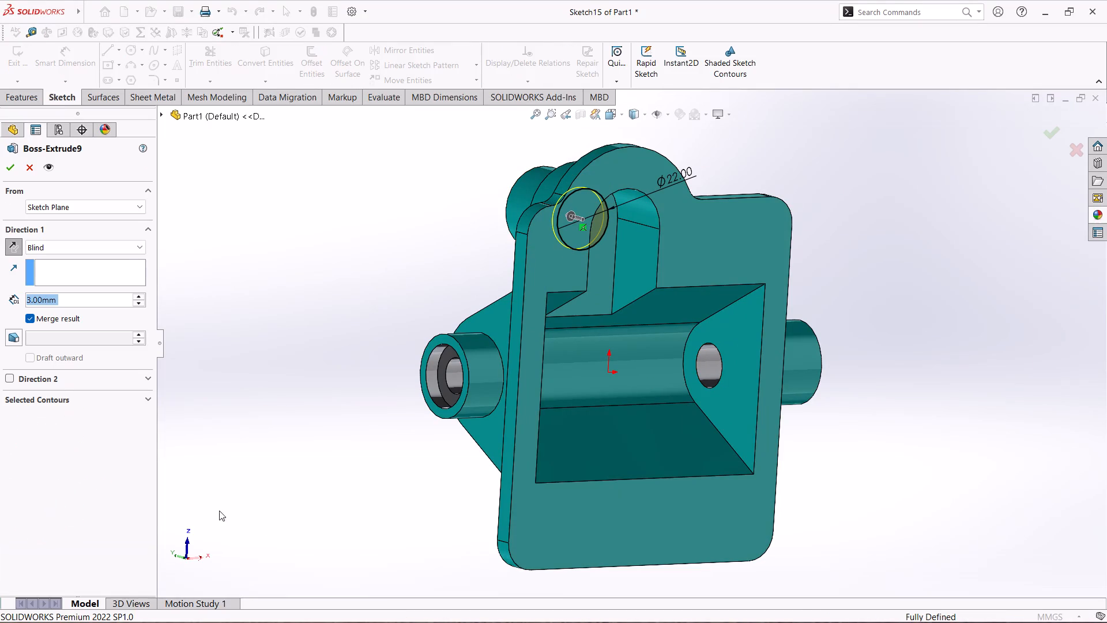
pyautogui.moveTo(362, 415); pyautogui.dragTo(270, 458, button='middle')
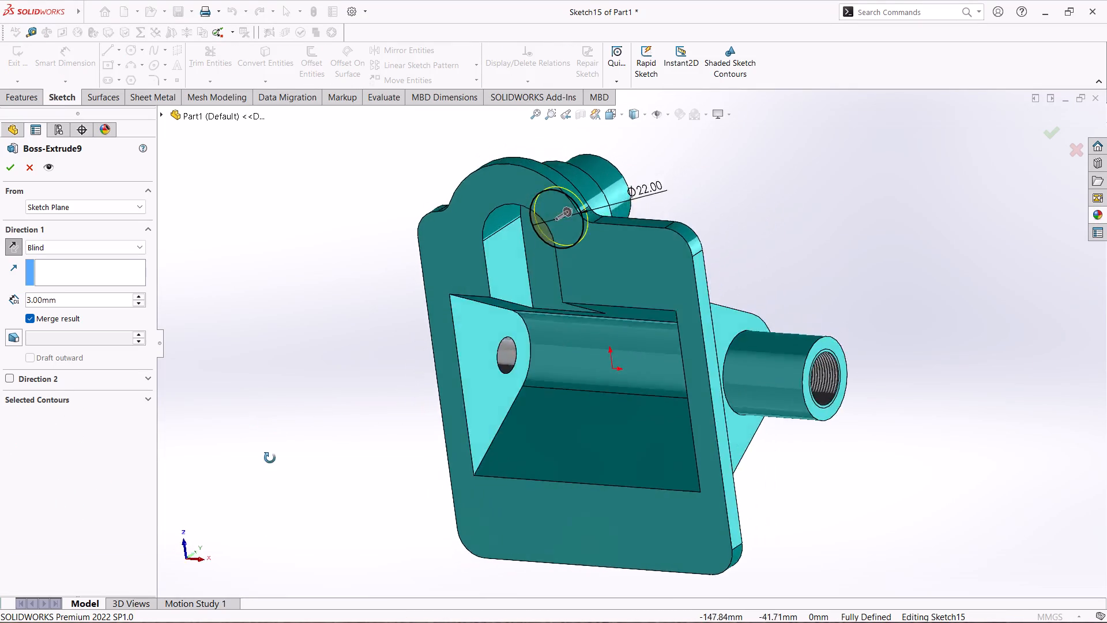
pyautogui.moveTo(270, 458); pyautogui.dragTo(307, 598, button='middle')
pyautogui.scroll(-1, 262, 617)
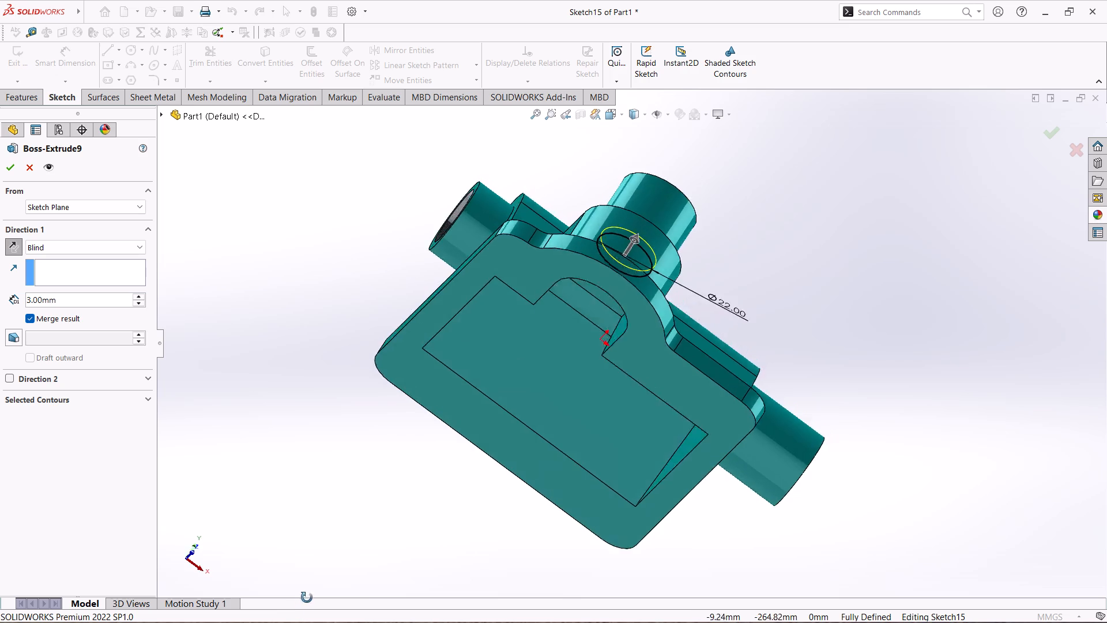
pyautogui.moveTo(307, 598); pyautogui.dragTo(345, 499, button='middle')
pyautogui.moveTo(329, 508); pyautogui.dragTo(375, 456, button='middle')
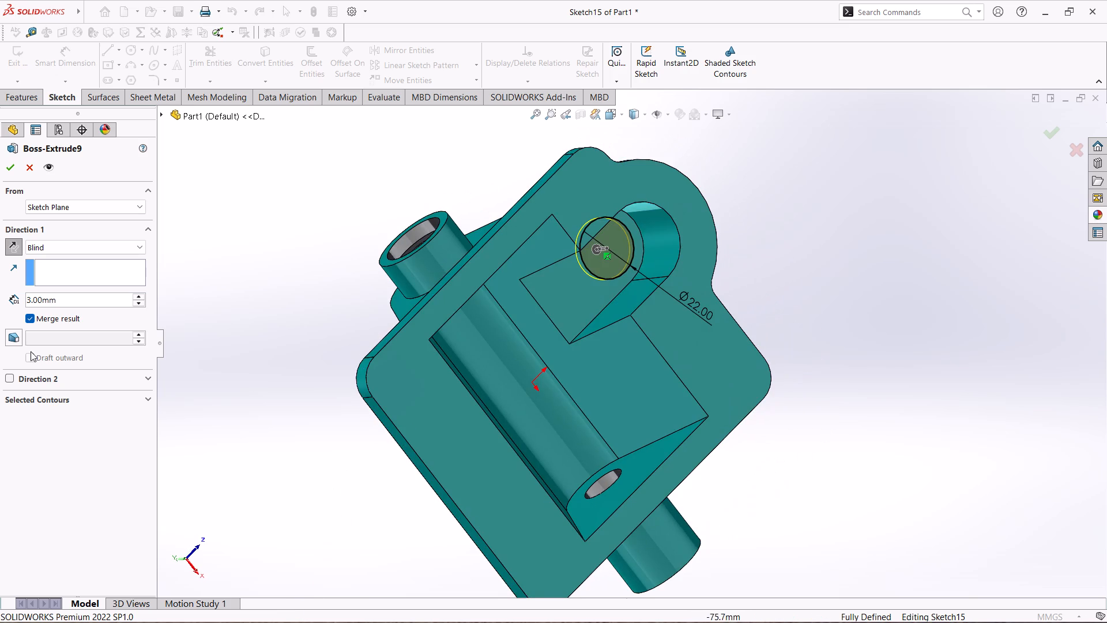
pyautogui.click(12, 243)
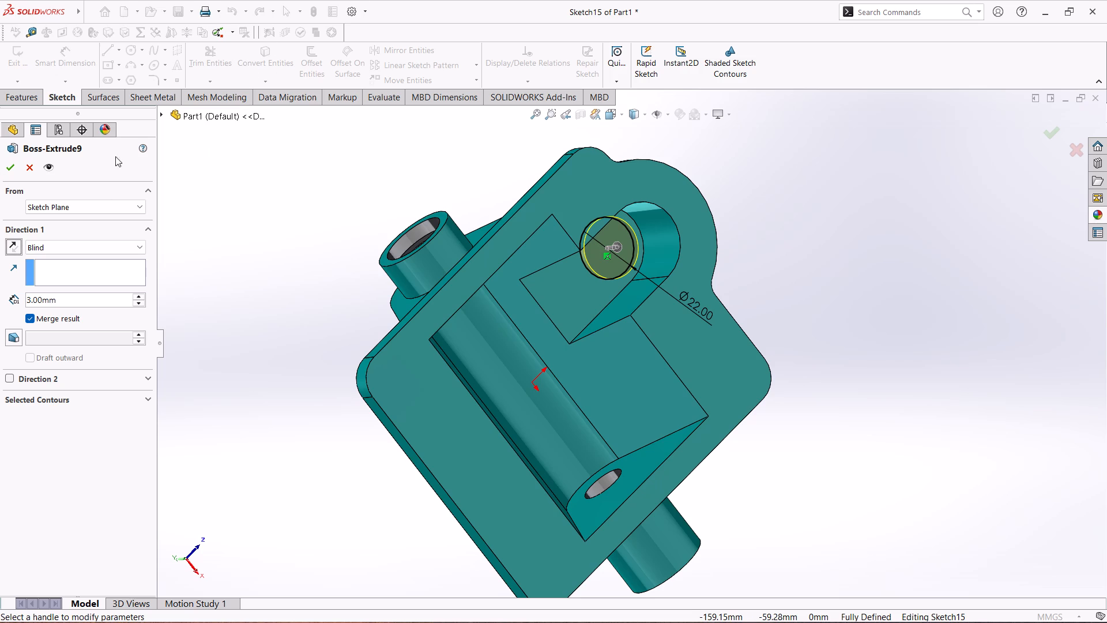
pyautogui.scroll(1, 86, 153)
pyautogui.click(20, 171)
pyautogui.click(12, 172)
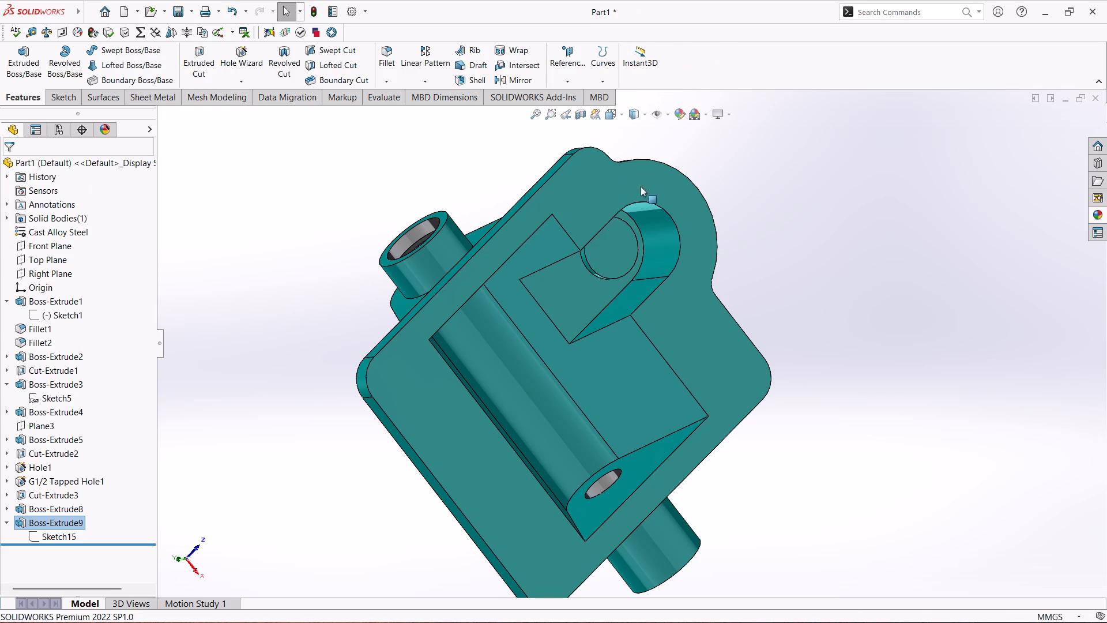
# Examine the 22 mm circular boss on the pocket floor from several angles around the housing's underside.
pyautogui.moveTo(845, 215); pyautogui.dragTo(838, 179, button='middle')
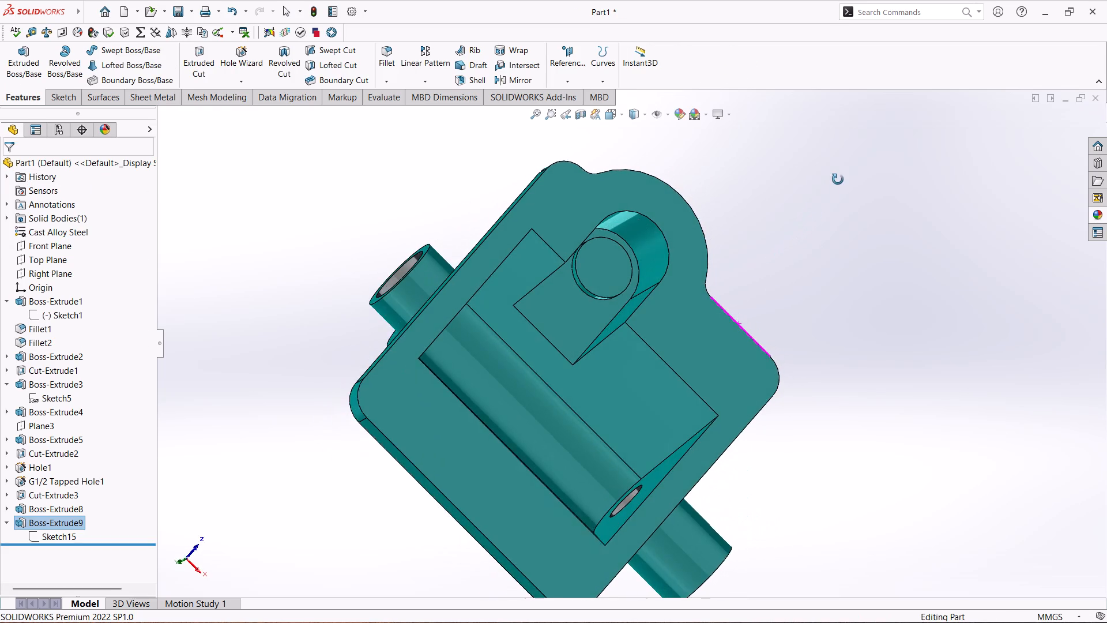
pyautogui.moveTo(838, 179); pyautogui.dragTo(845, 167, button='middle')
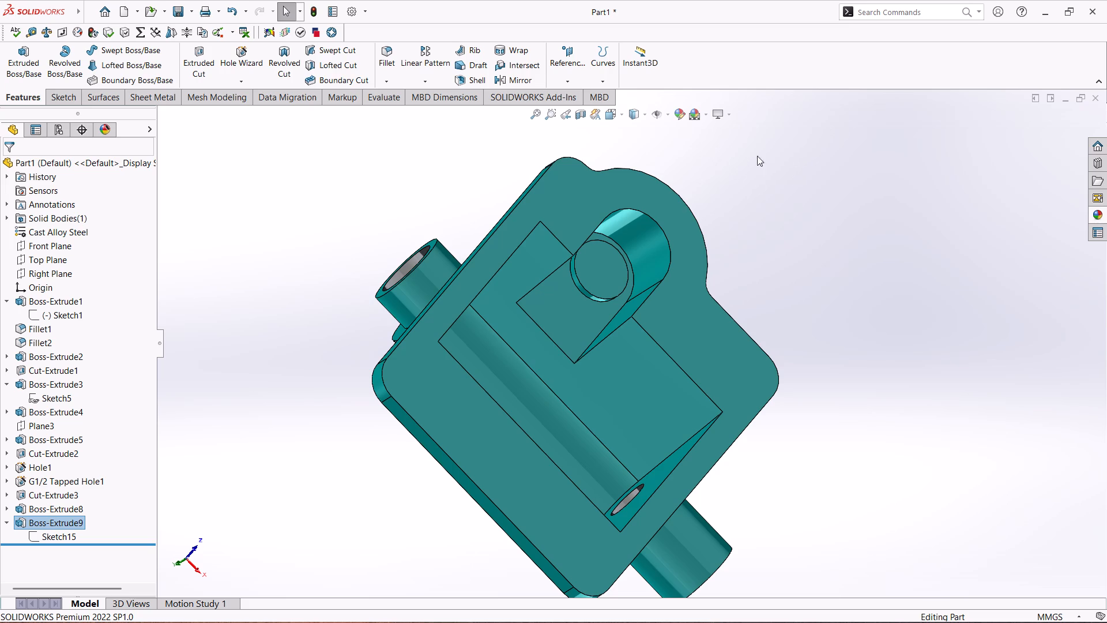
pyautogui.moveTo(772, 171); pyautogui.dragTo(744, 201, button='middle')
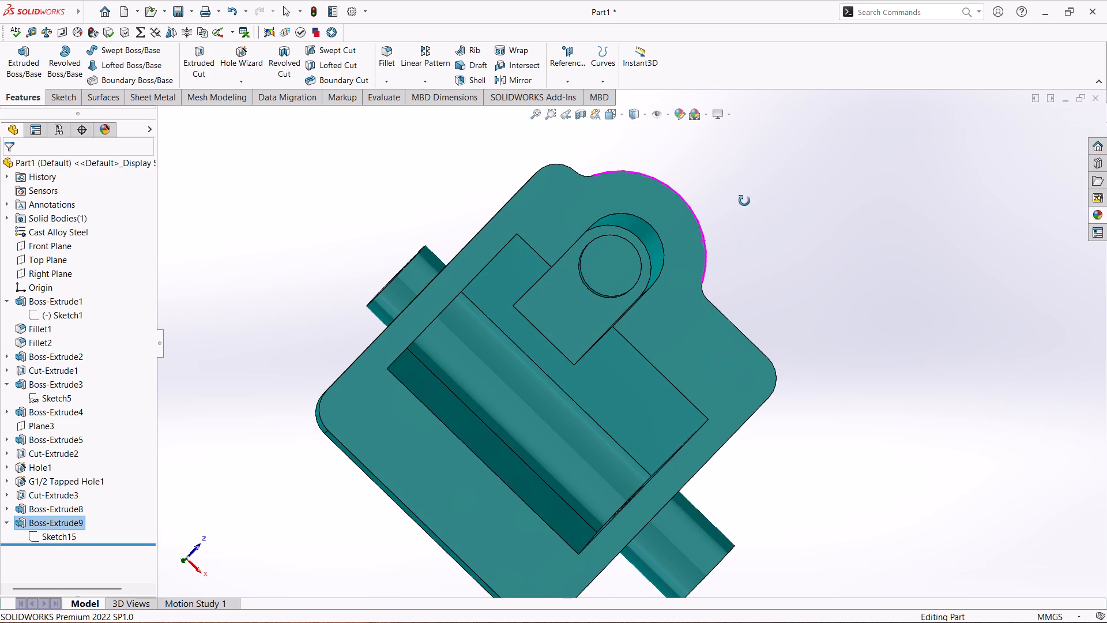
pyautogui.moveTo(744, 201); pyautogui.dragTo(753, 191, button='middle')
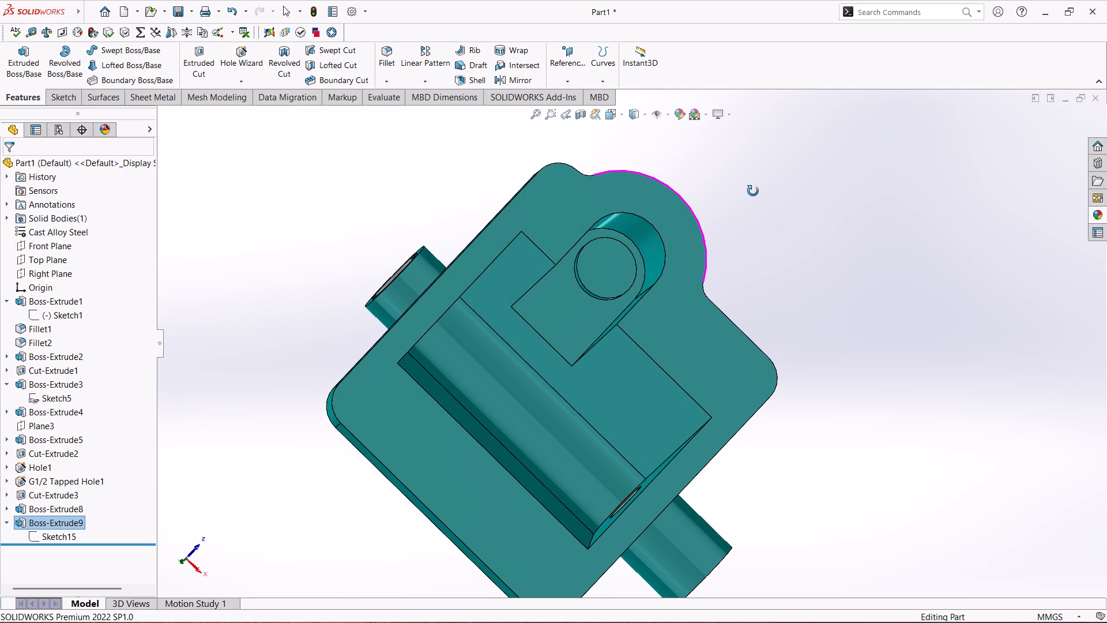
pyautogui.moveTo(753, 191); pyautogui.dragTo(751, 200, button='middle')
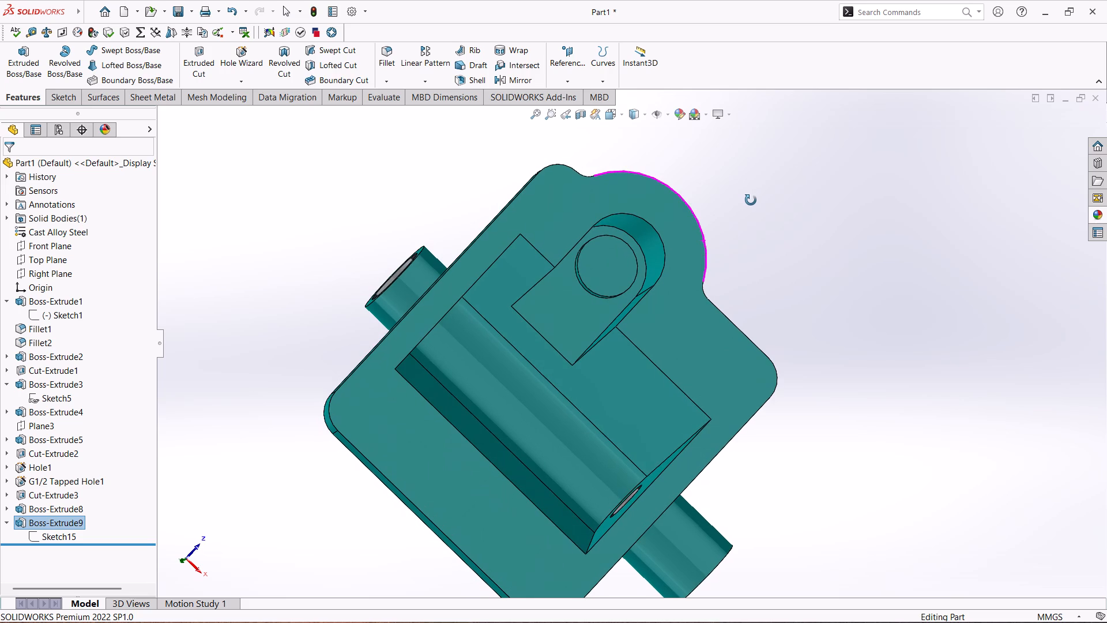
pyautogui.moveTo(751, 200); pyautogui.dragTo(748, 204, button='middle')
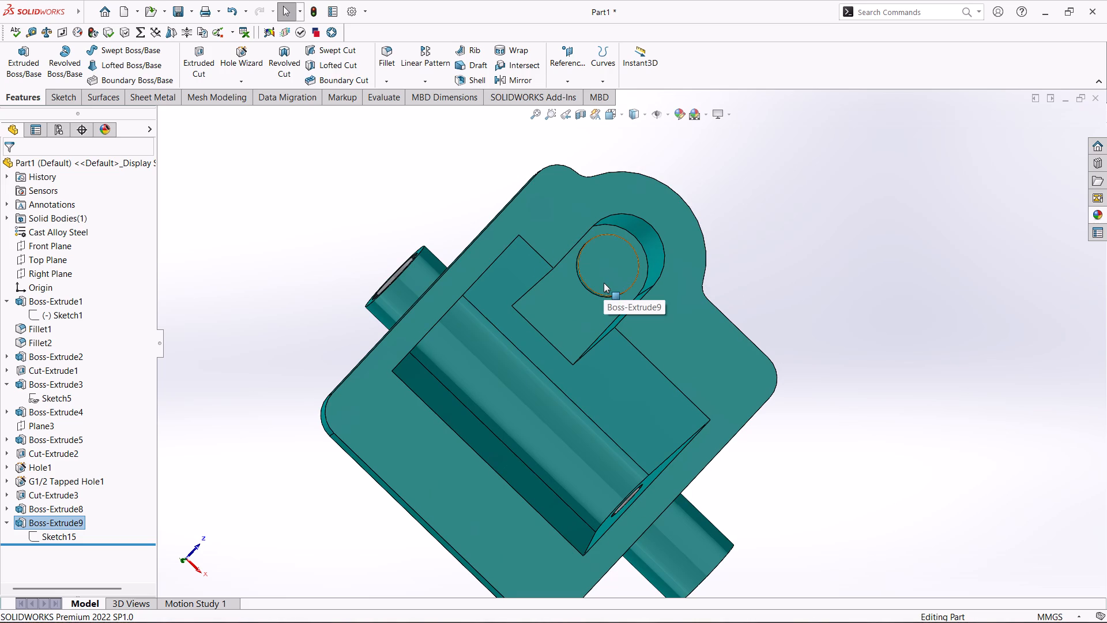
pyautogui.scroll(-3, 595, 290)
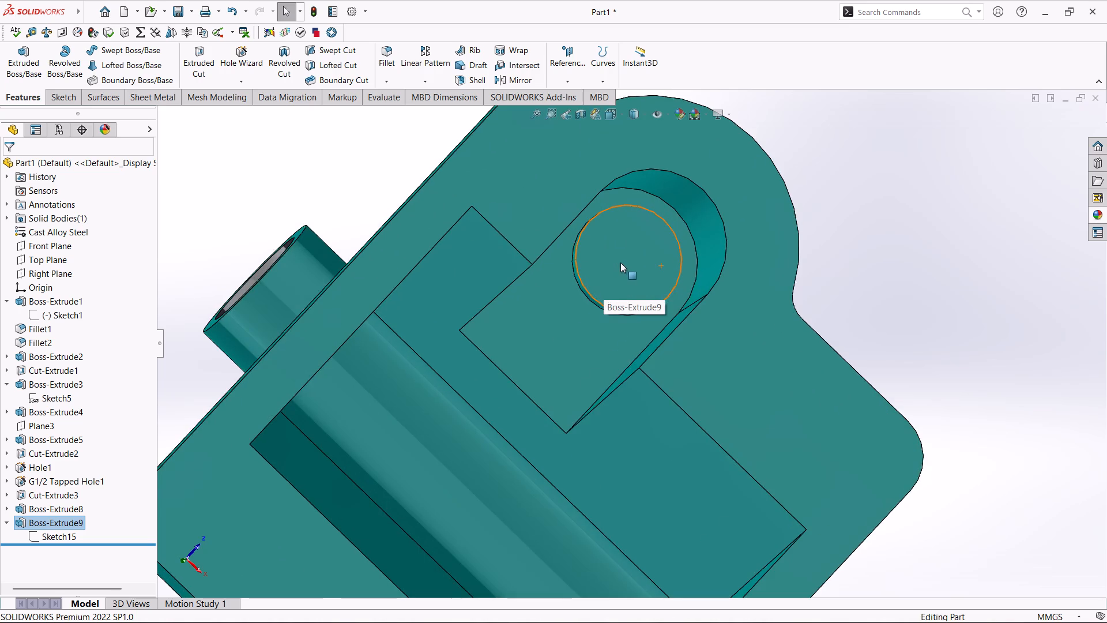
pyautogui.moveTo(620, 264); pyautogui.dragTo(525, 350, button='middle')
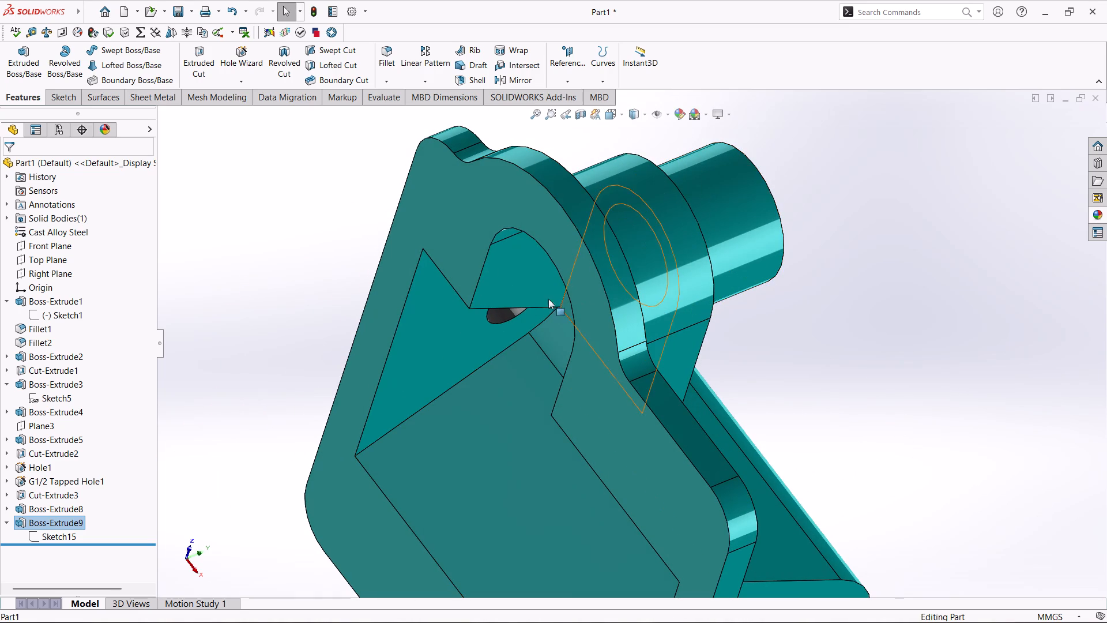
# Reopen the 3 mm boss extrusion's definition and check its direction, depth and merge settings.
pyautogui.click(51, 524)
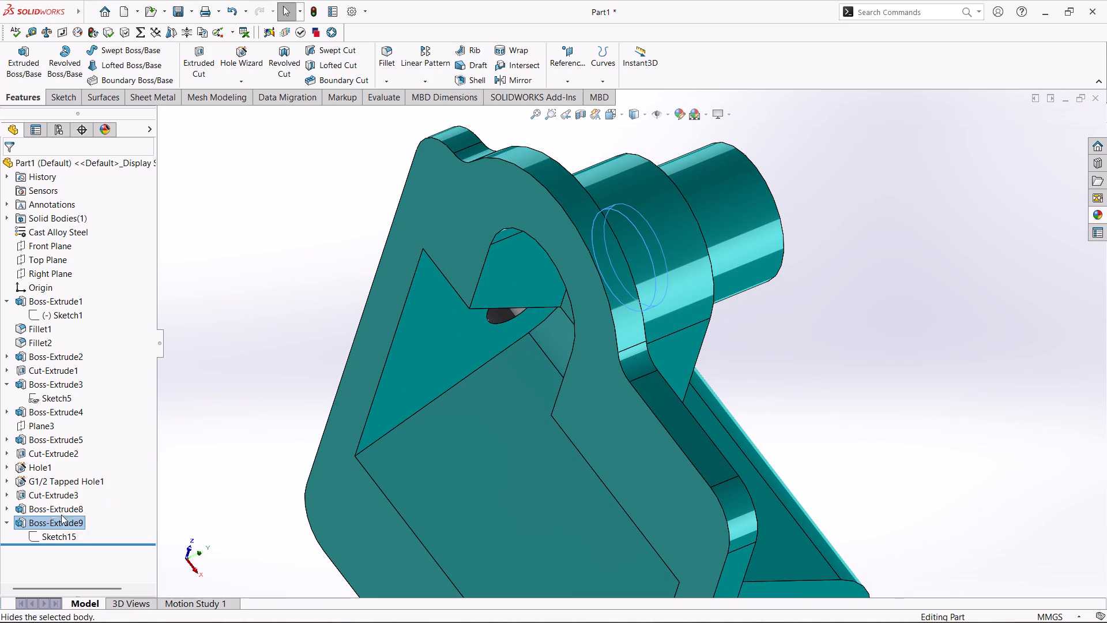
pyautogui.click(45, 575)
pyautogui.click(68, 518)
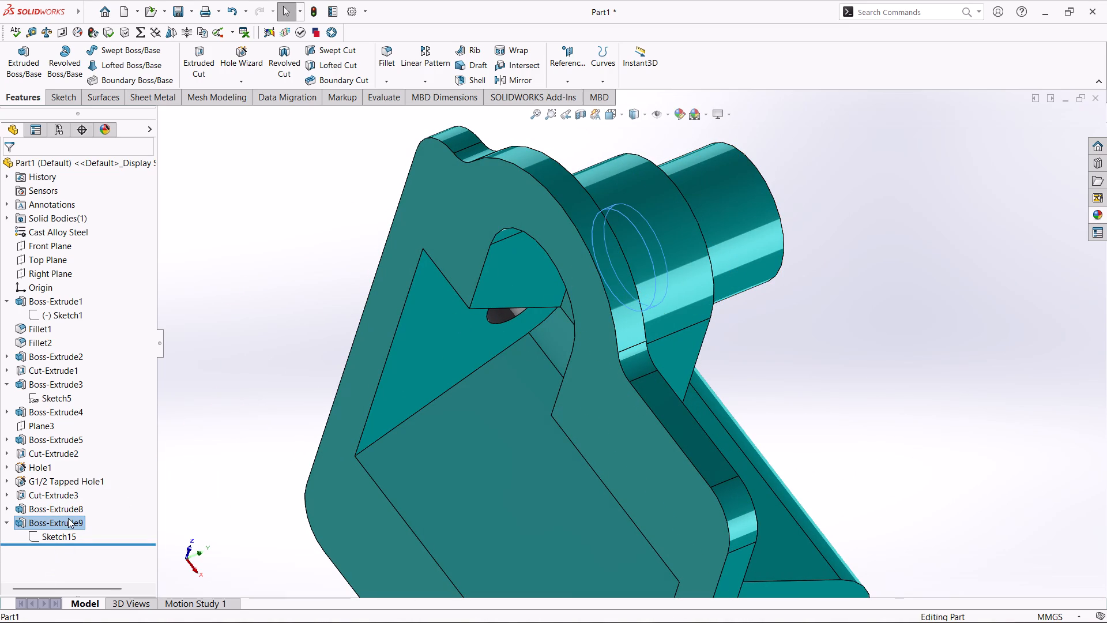
pyautogui.click(85, 491)
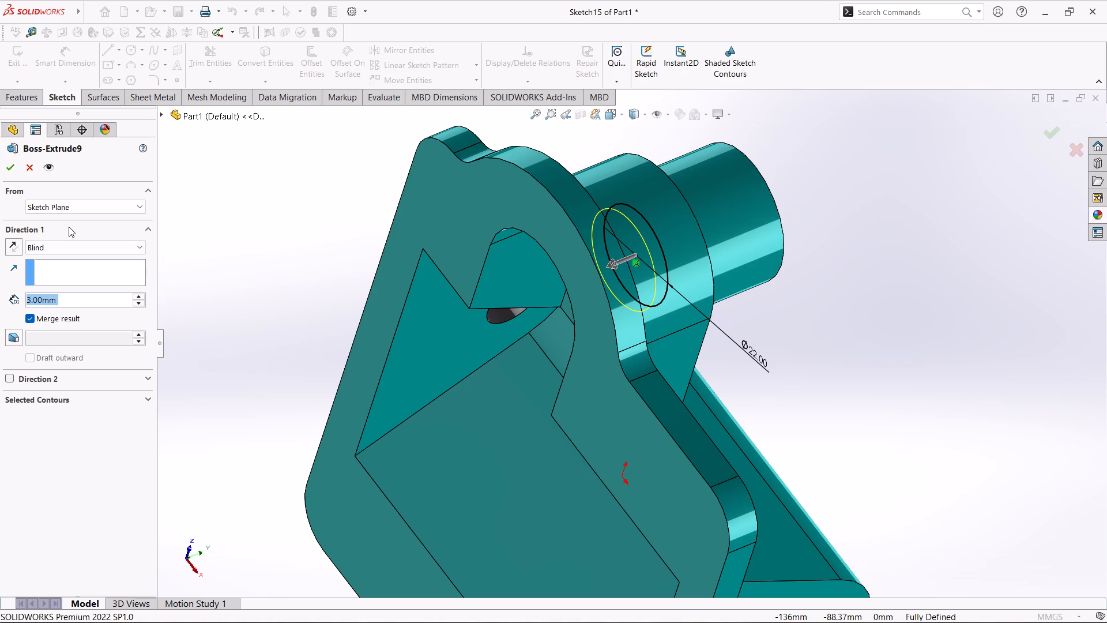
pyautogui.click(10, 170)
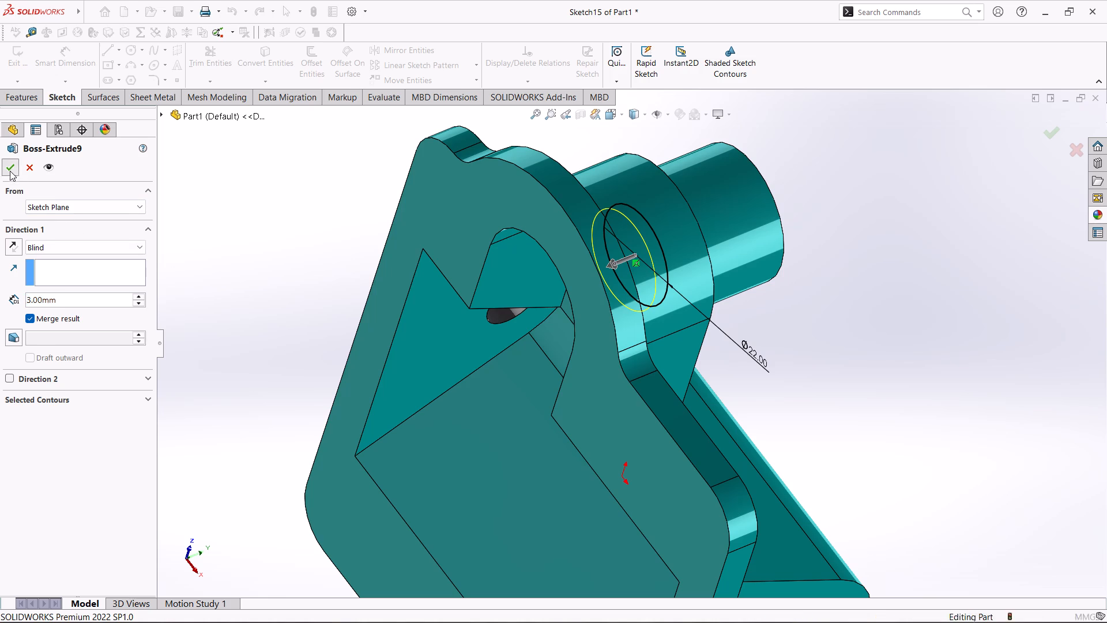
# Check the normal distance between the side lug boss's end face and the base plate's face, and clear the selection.
pyautogui.moveTo(867, 275); pyautogui.dragTo(709, 343, button='middle')
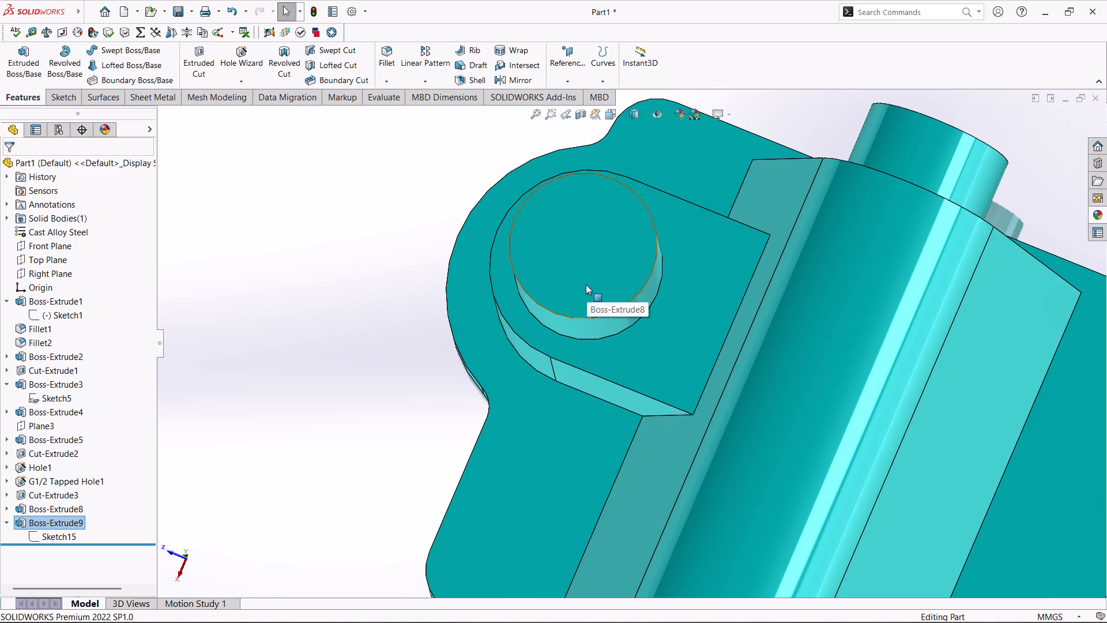
pyautogui.moveTo(746, 115); pyautogui.dragTo(782, 115)
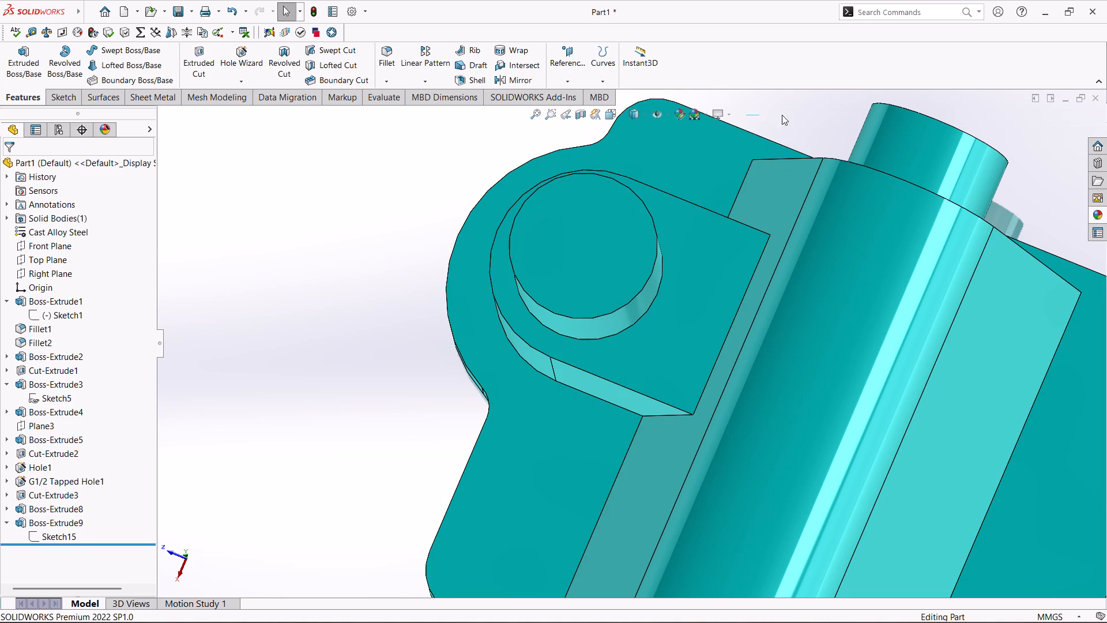
pyautogui.moveTo(782, 115); pyautogui.dragTo(800, 113)
pyautogui.moveTo(543, 245); pyautogui.dragTo(632, 243, button='middle')
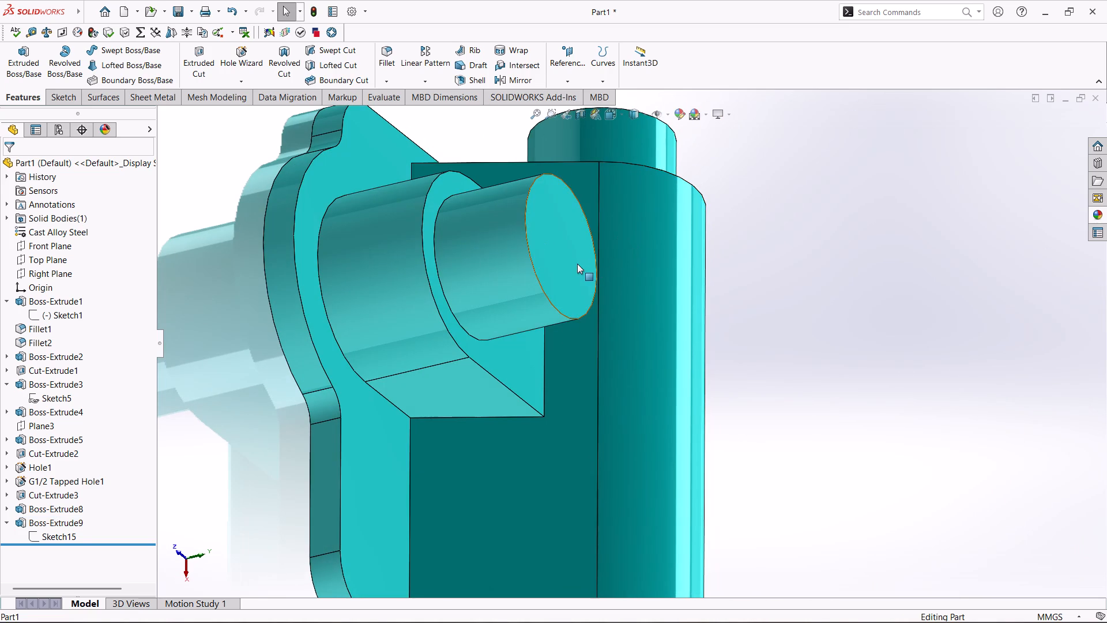
pyautogui.keyDown('ctrl'); pyautogui.click(571, 265); pyautogui.keyUp('ctrl')
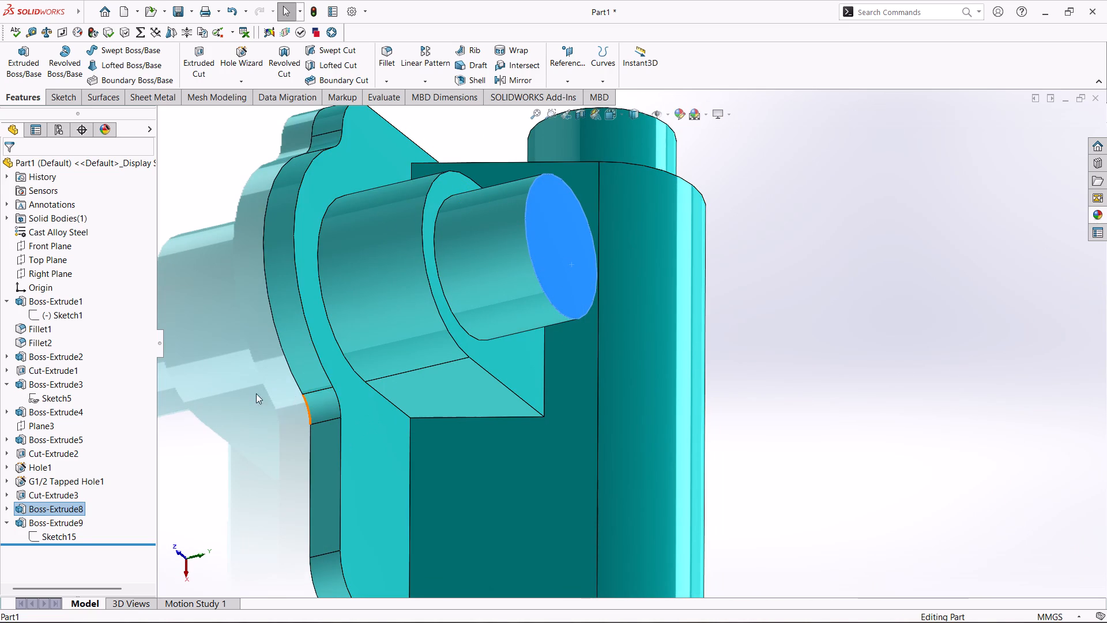
pyautogui.keyDown('ctrl'); pyautogui.click(362, 392); pyautogui.keyUp('ctrl')
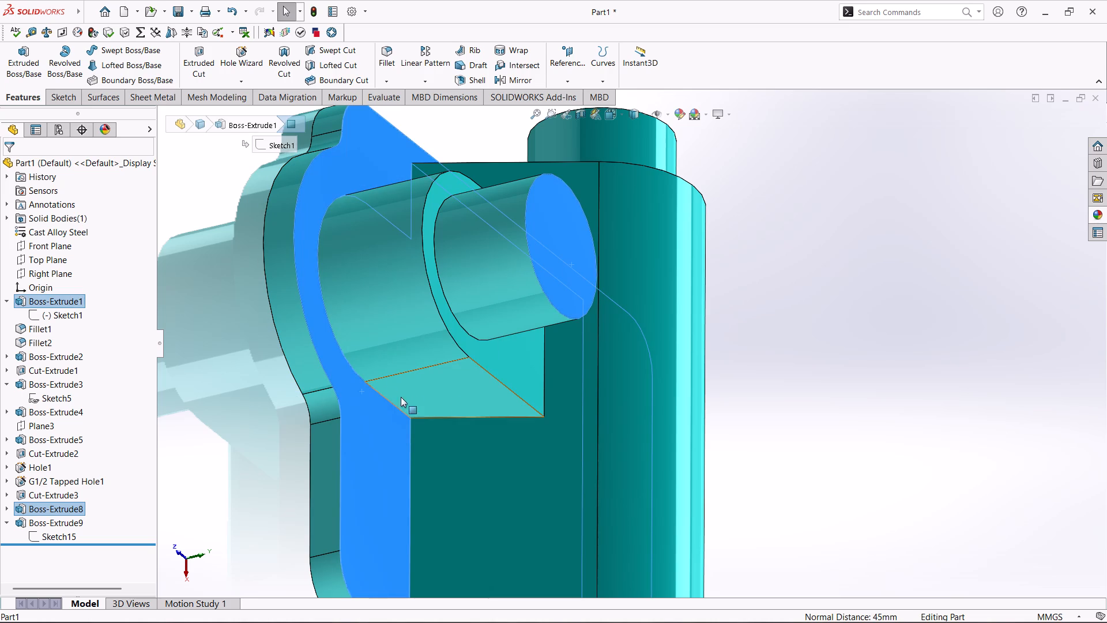
pyautogui.scroll(4, 686, 339)
pyautogui.moveTo(707, 338); pyautogui.dragTo(757, 354, button='middle')
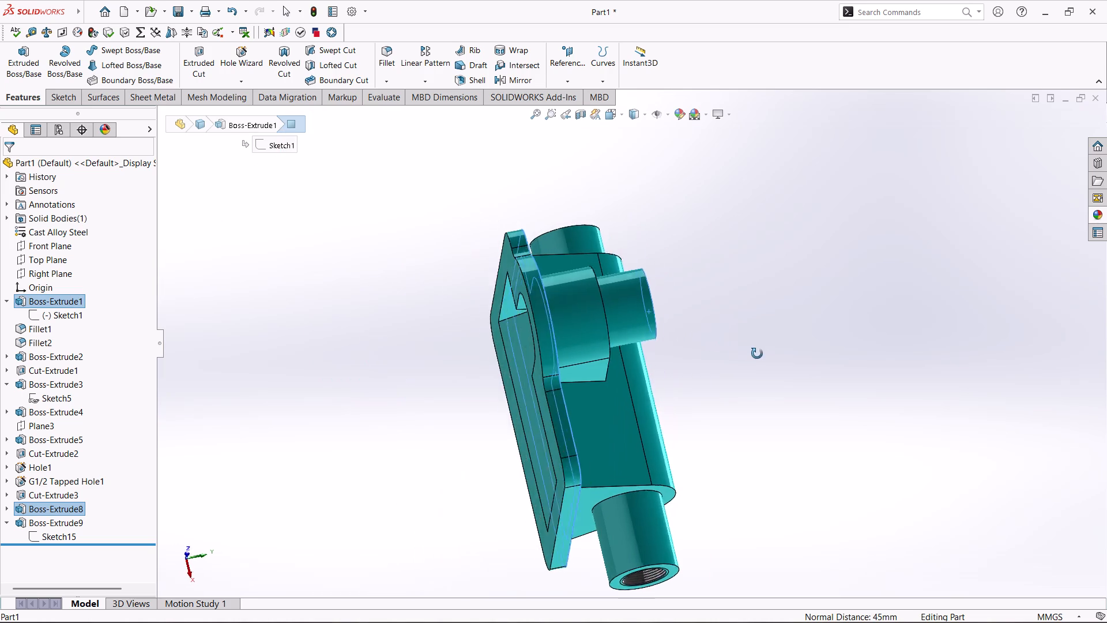
pyautogui.moveTo(757, 354); pyautogui.dragTo(571, 426, button='middle')
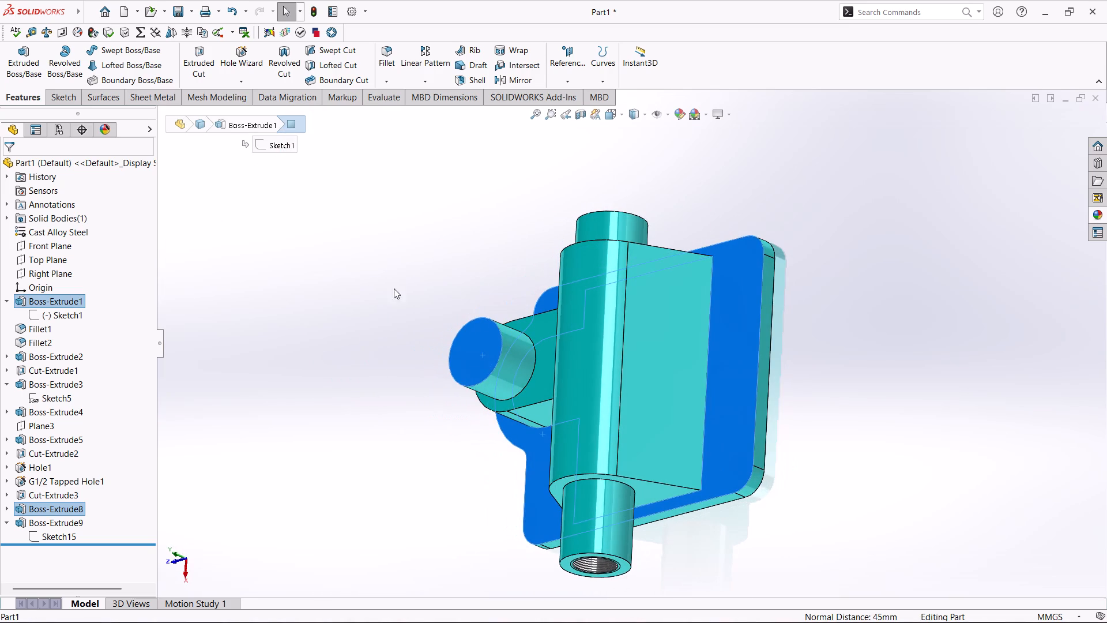
pyautogui.click(285, 148)
pyautogui.moveTo(367, 250); pyautogui.dragTo(360, 250)
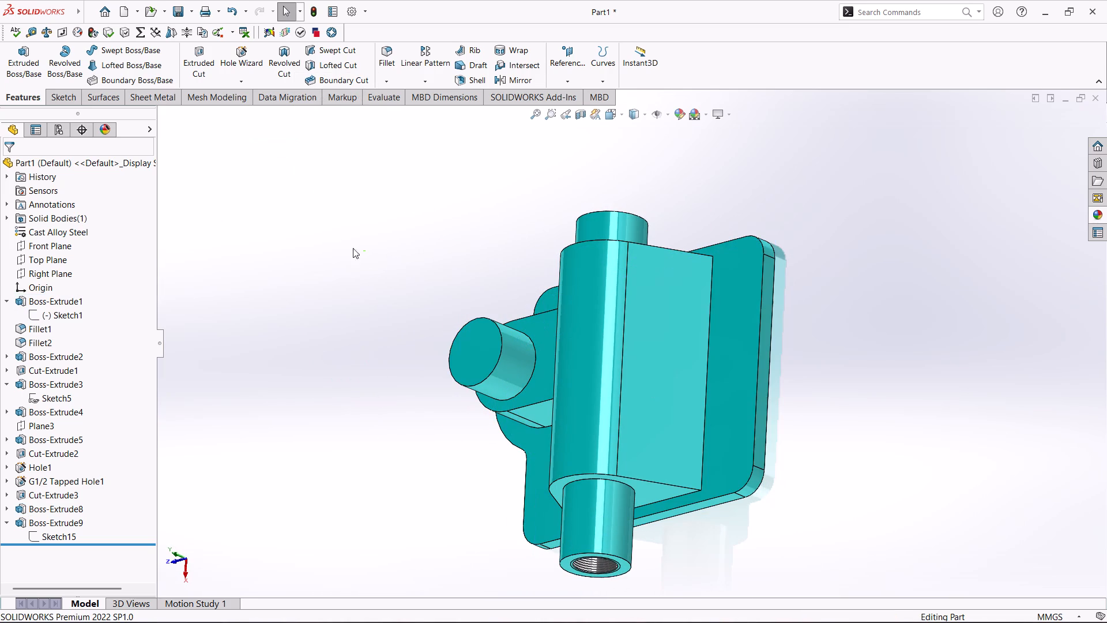
# Start a Hole Wizard legacy hole of type Counterbored with the end condition Up To Next.
pyautogui.click(244, 65)
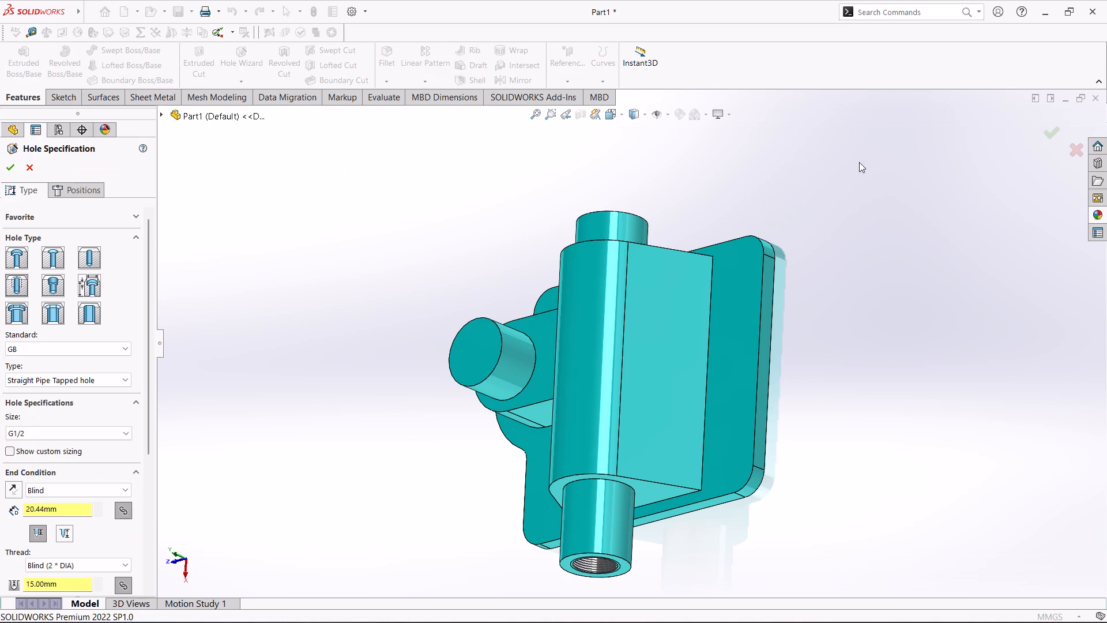
pyautogui.click(85, 282)
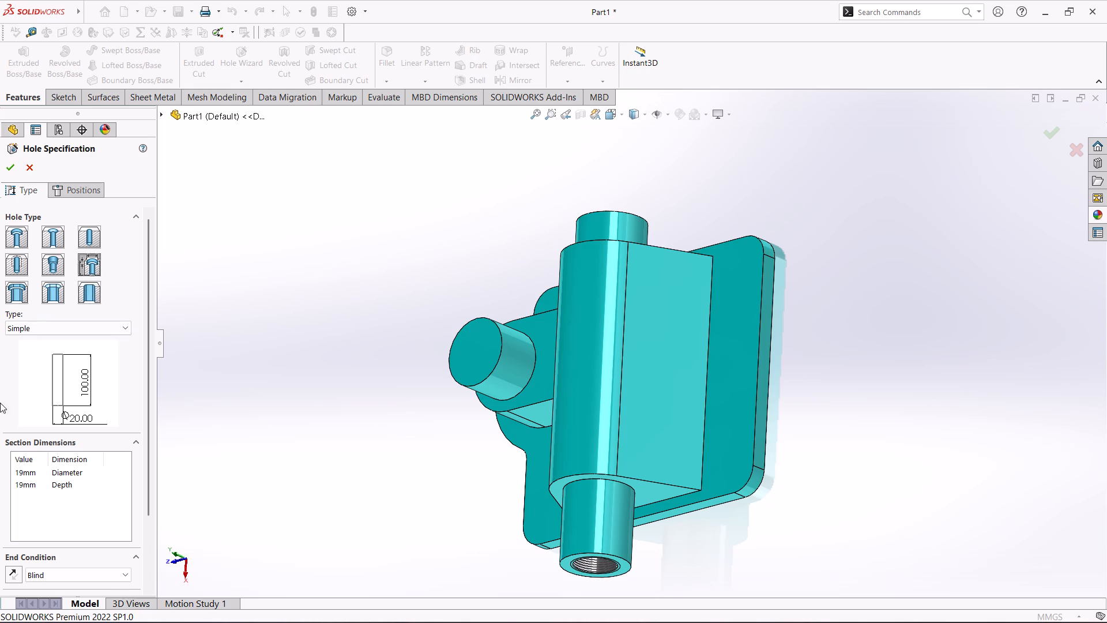
pyautogui.click(44, 331)
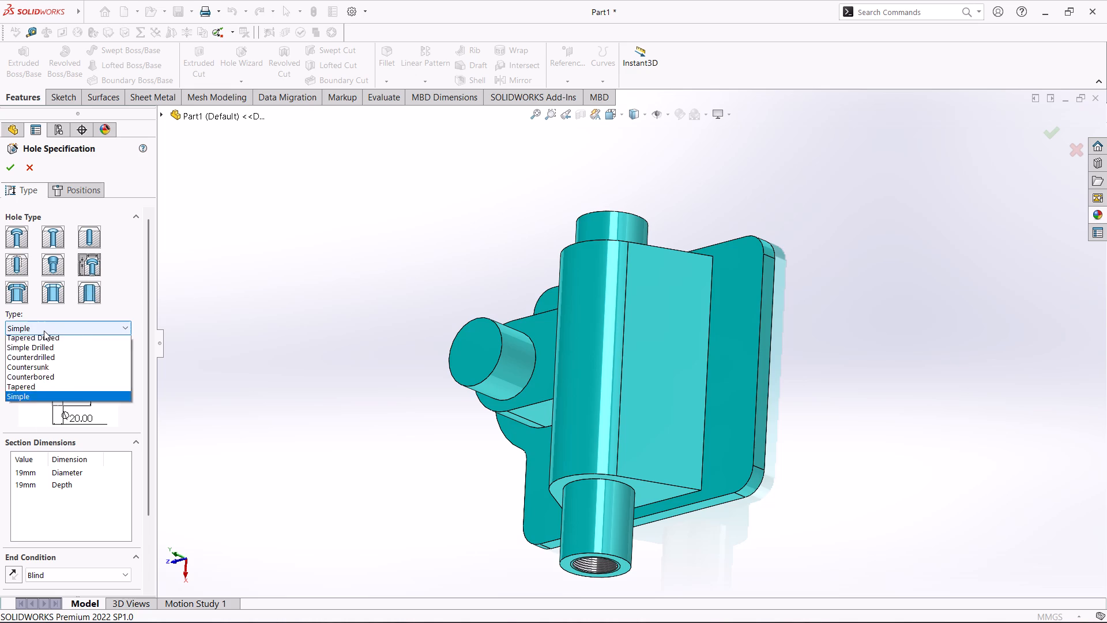
pyautogui.click(59, 406)
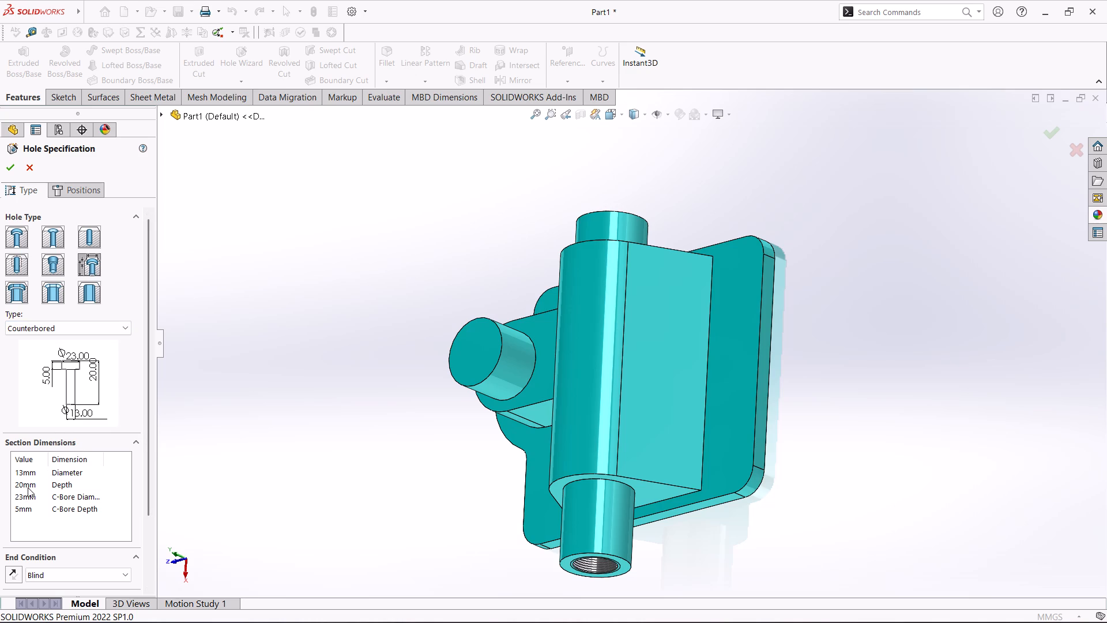
pyautogui.scroll(-5, 93, 511)
pyautogui.moveTo(148, 496); pyautogui.dragTo(150, 501)
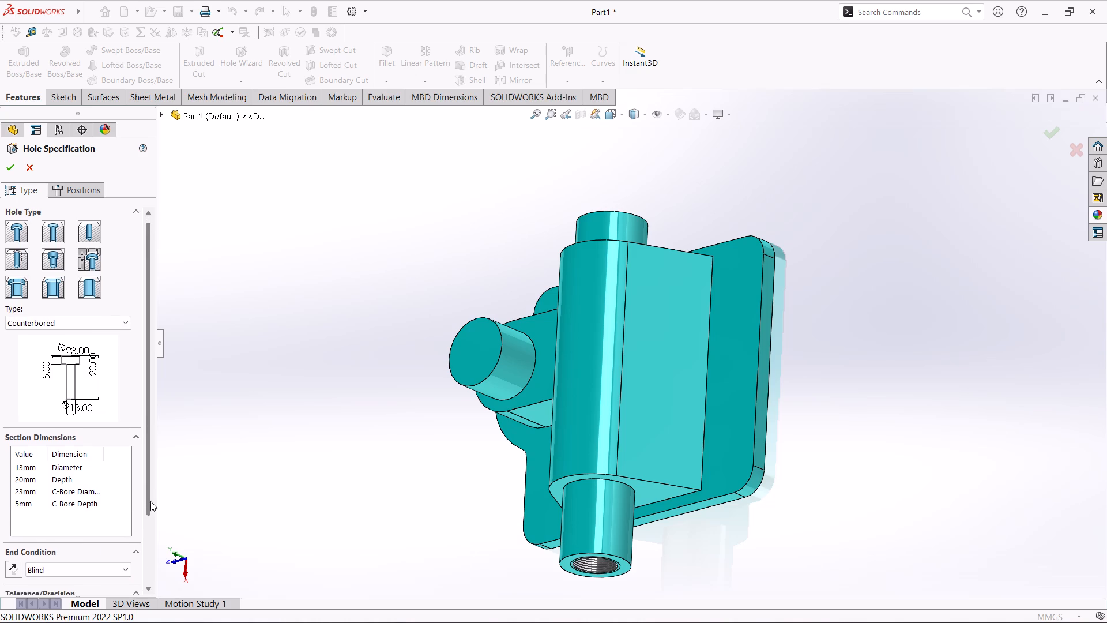
pyautogui.moveTo(150, 501); pyautogui.dragTo(158, 545)
pyautogui.click(104, 518)
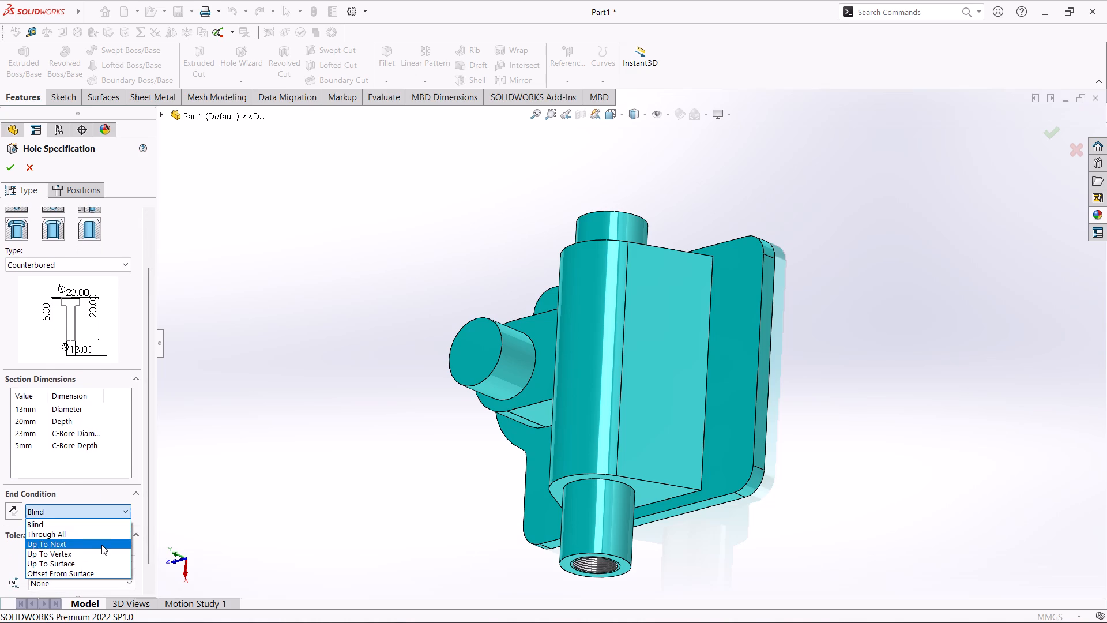
pyautogui.click(101, 545)
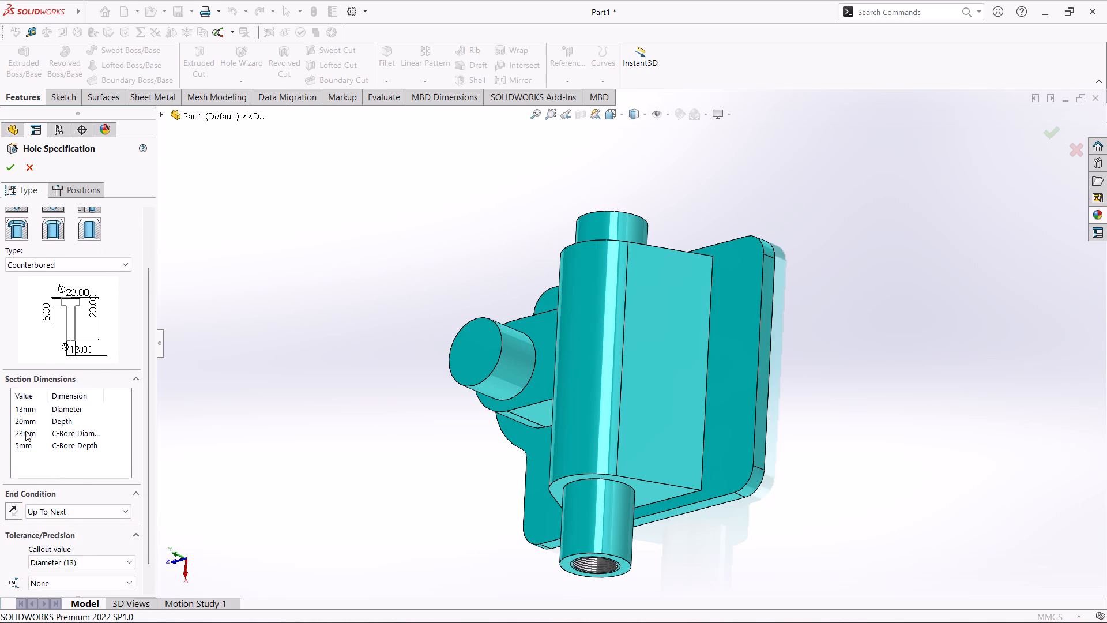
# Open the hole's C-Bore Diameter and C-Bore Depth values for editing.
pyautogui.doubleClick(28, 433)
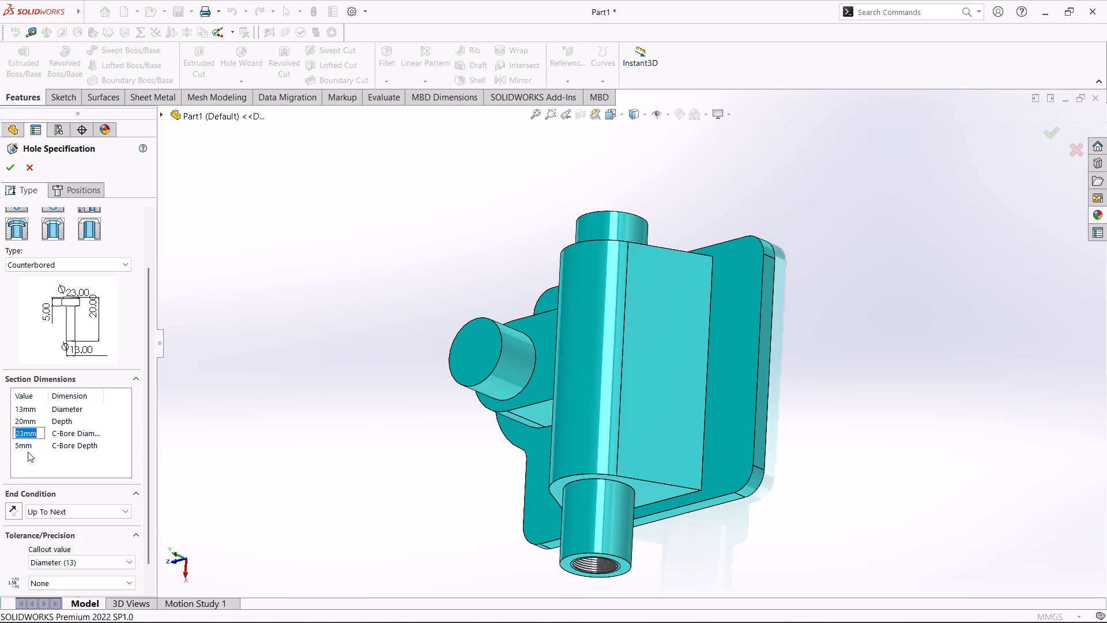
pyautogui.doubleClick(28, 447)
pyautogui.scroll(-4, 84, 454)
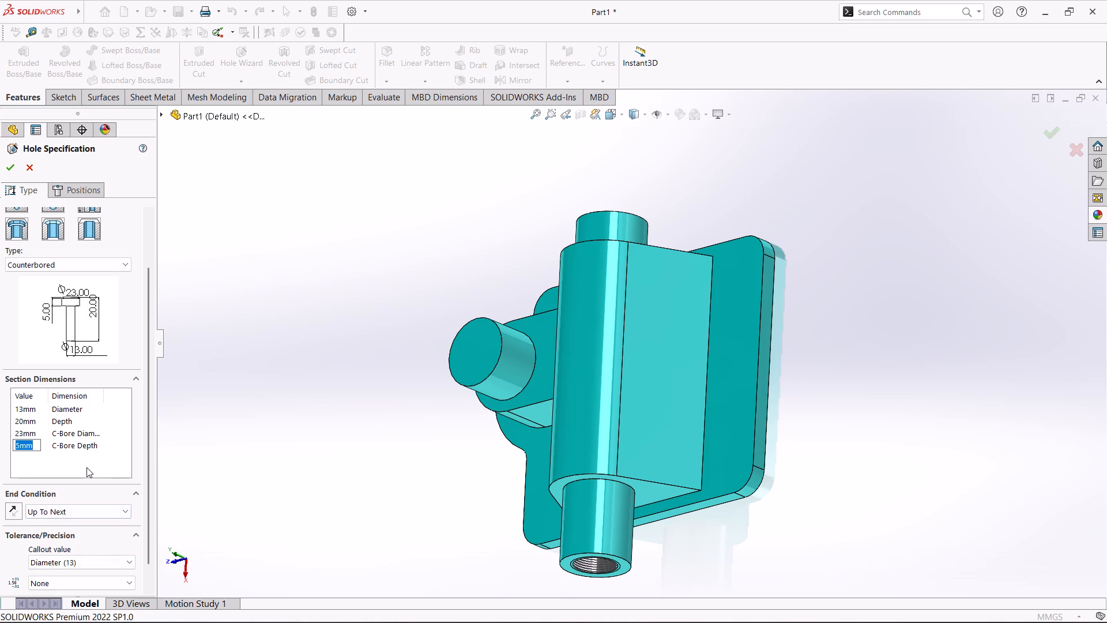
pyautogui.scroll(-1, 85, 461)
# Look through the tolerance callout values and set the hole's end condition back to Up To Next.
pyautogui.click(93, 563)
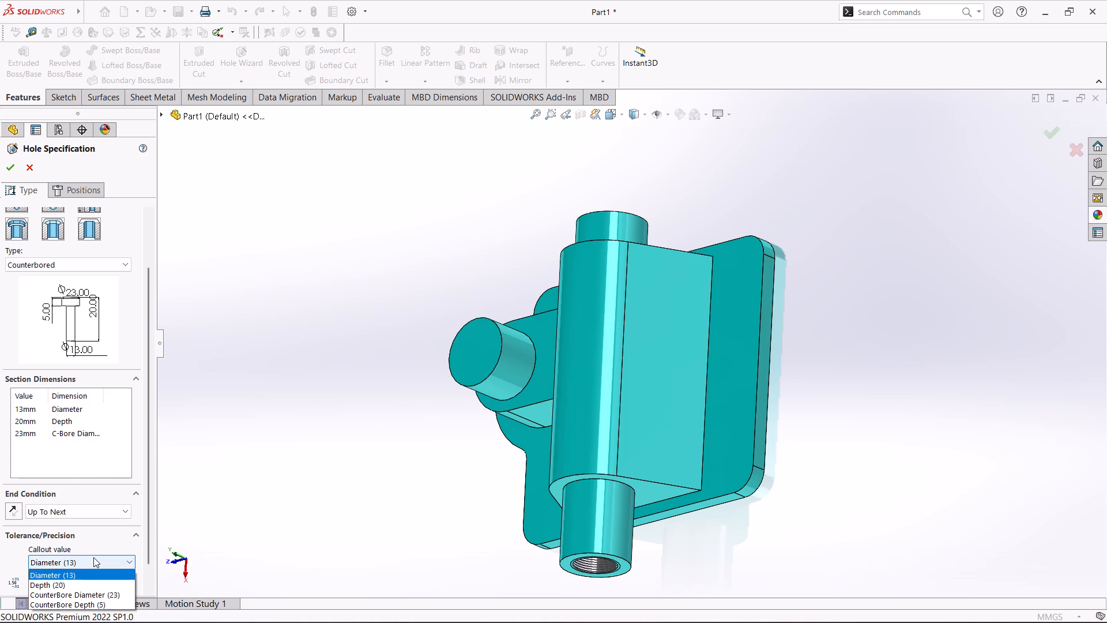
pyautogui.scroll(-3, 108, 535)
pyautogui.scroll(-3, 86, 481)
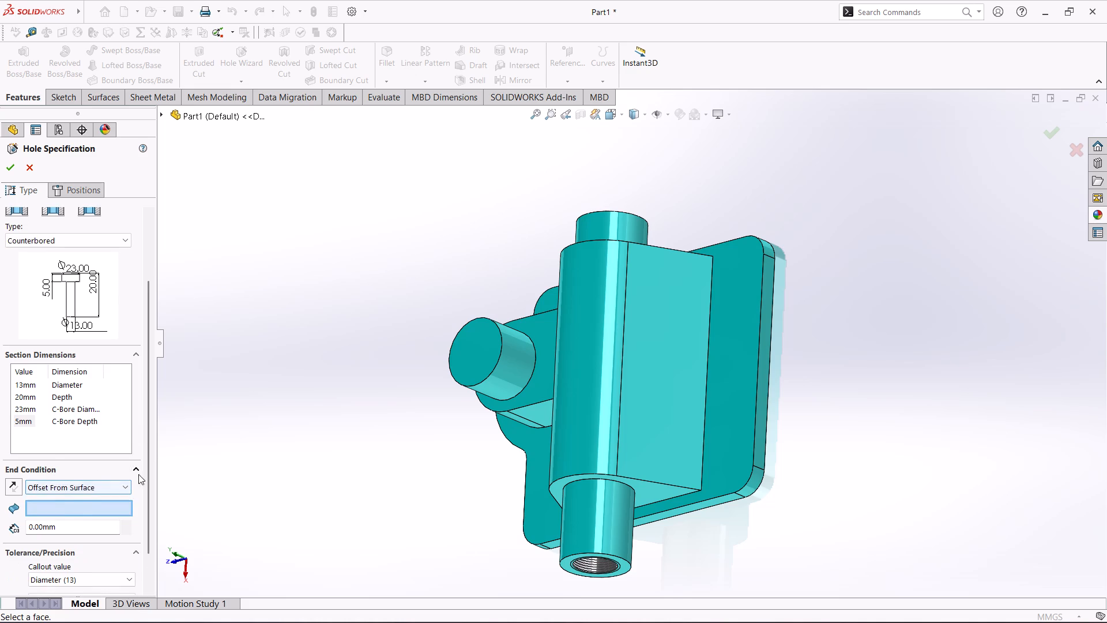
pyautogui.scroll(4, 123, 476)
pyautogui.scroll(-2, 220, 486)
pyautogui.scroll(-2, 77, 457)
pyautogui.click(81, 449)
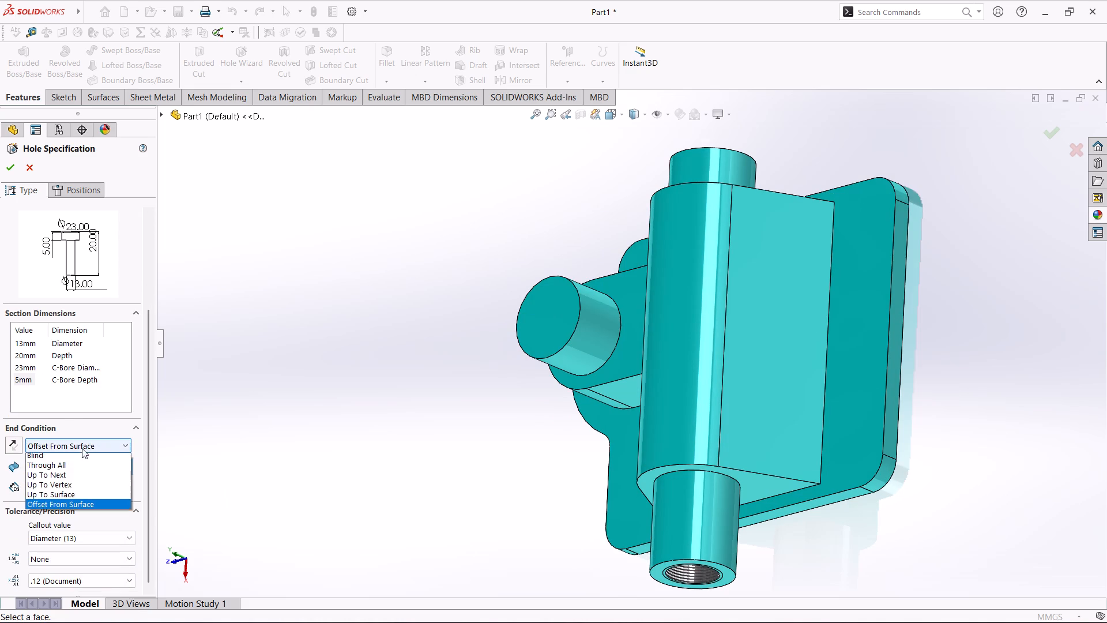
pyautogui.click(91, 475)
# Set the tolerance type for the counterbored hole's 13 mm diameter to Fit.
pyautogui.scroll(-2, 82, 450)
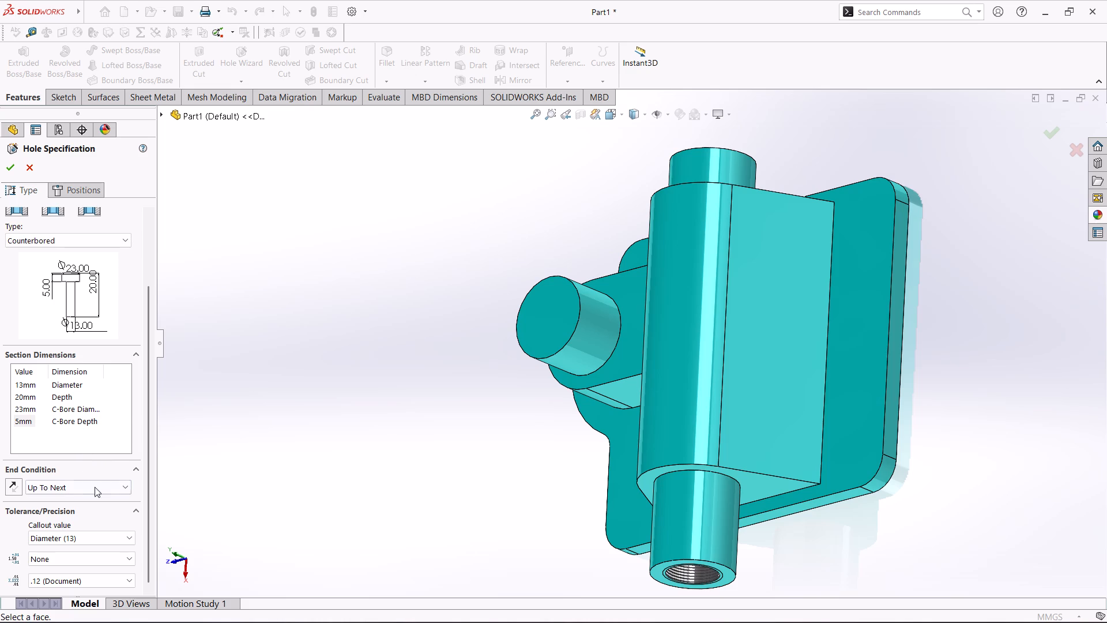
pyautogui.scroll(-1, 81, 475)
pyautogui.scroll(-3, 89, 526)
pyautogui.moveTo(151, 504); pyautogui.dragTo(152, 547)
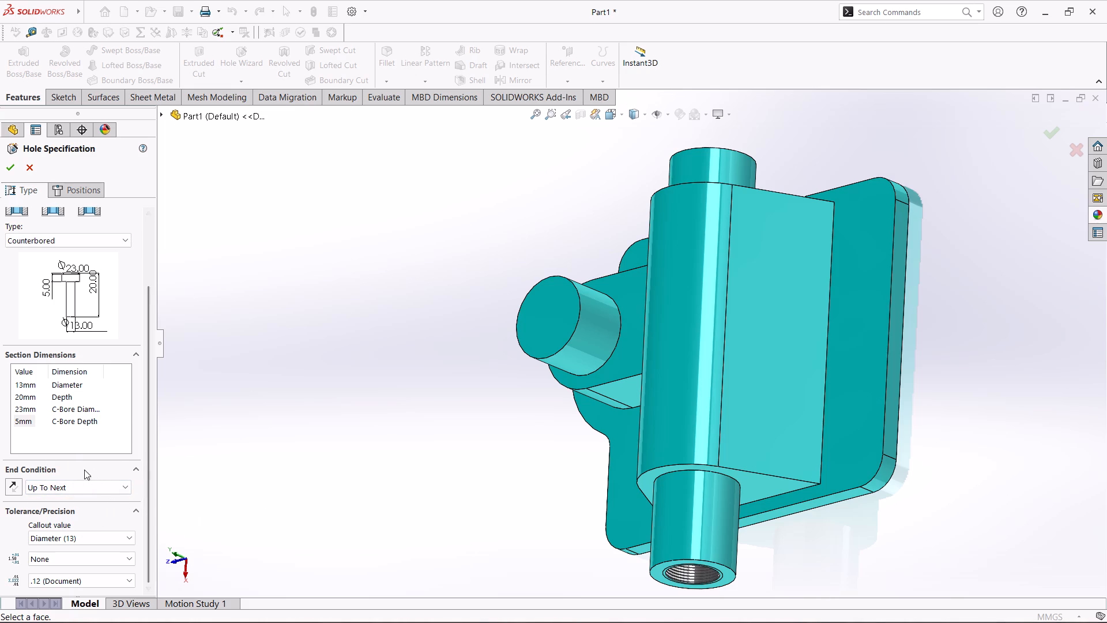
pyautogui.scroll(-3, 84, 459)
pyautogui.moveTo(145, 426); pyautogui.dragTo(144, 485)
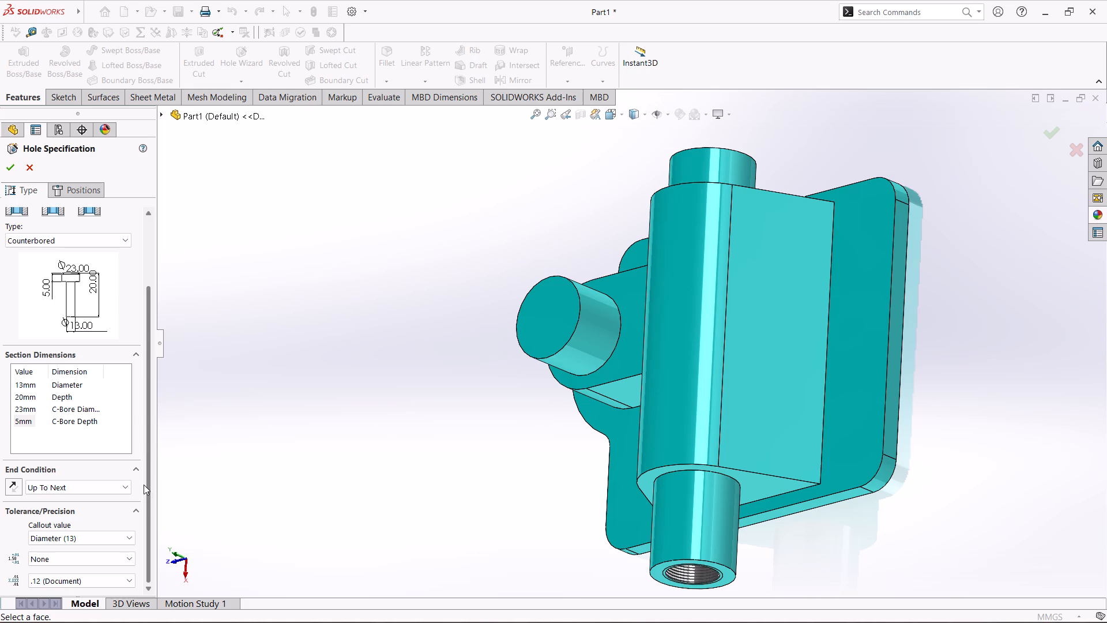
pyautogui.moveTo(144, 485); pyautogui.dragTo(143, 483)
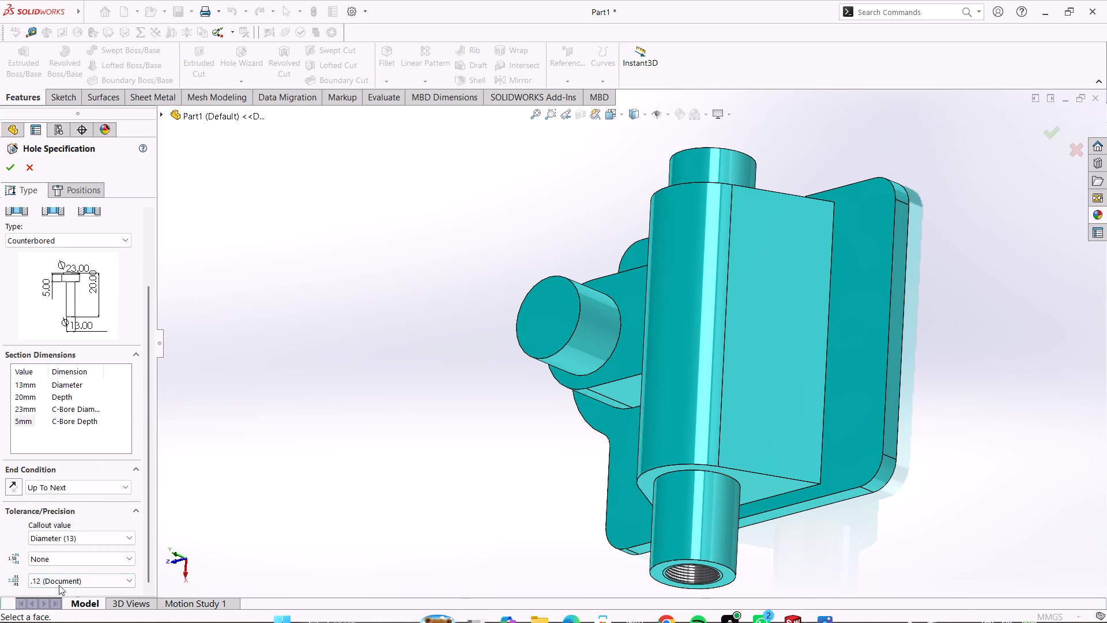
pyautogui.click(79, 562)
pyautogui.click(81, 529)
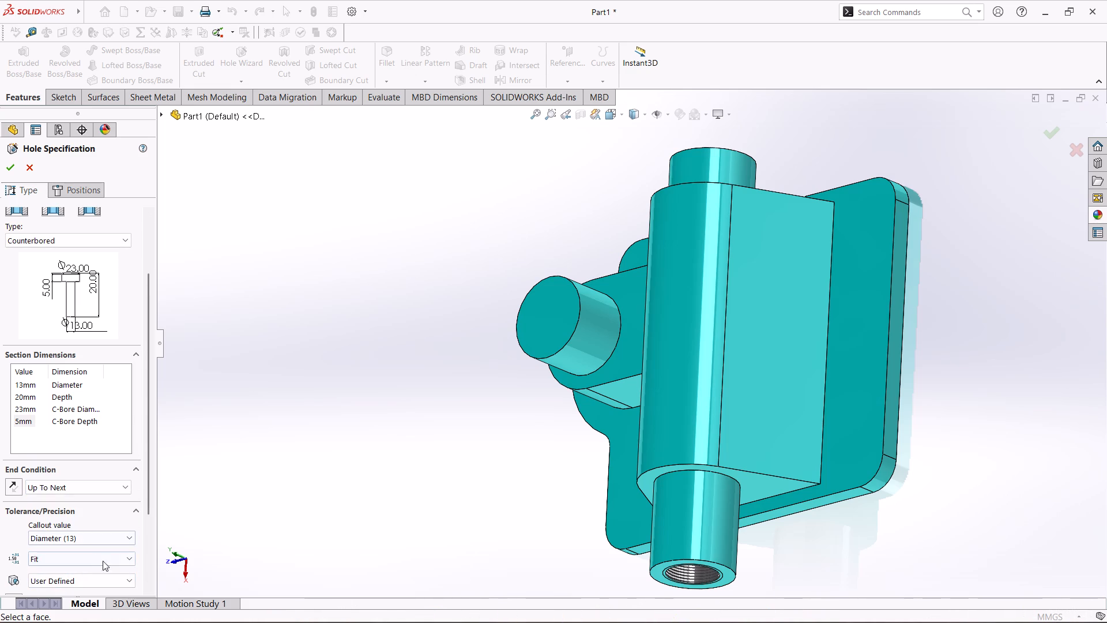
pyautogui.scroll(-4, 134, 558)
pyautogui.click(89, 563)
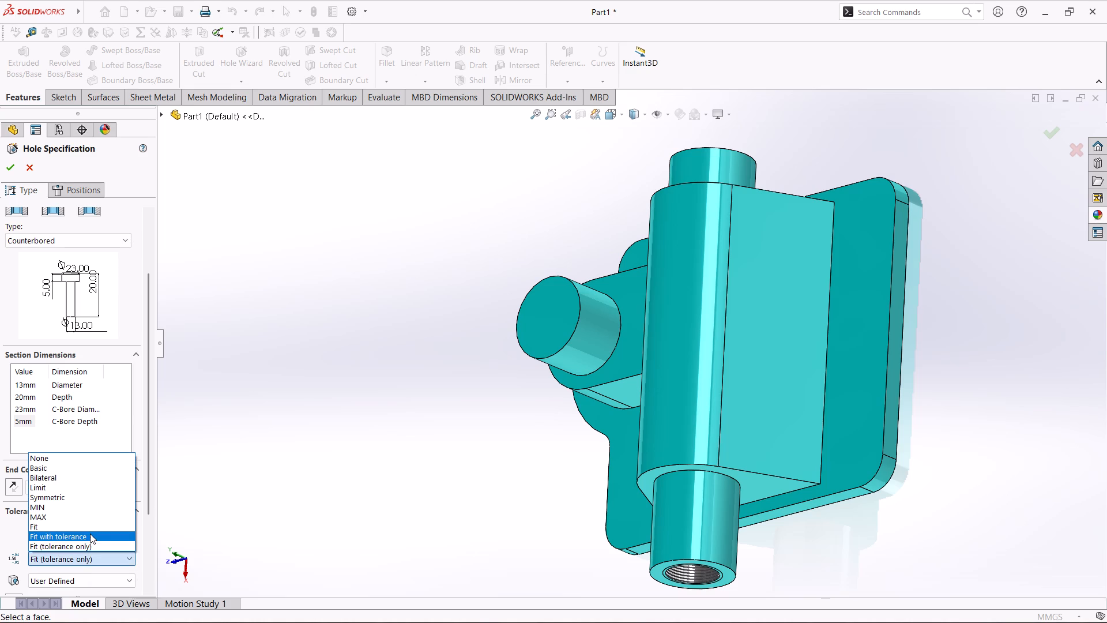
pyautogui.click(91, 527)
# Set the hole fit class of the 13 mm diameter to H7, keeping the User Defined fit.
pyautogui.moveTo(150, 501); pyautogui.dragTo(168, 530)
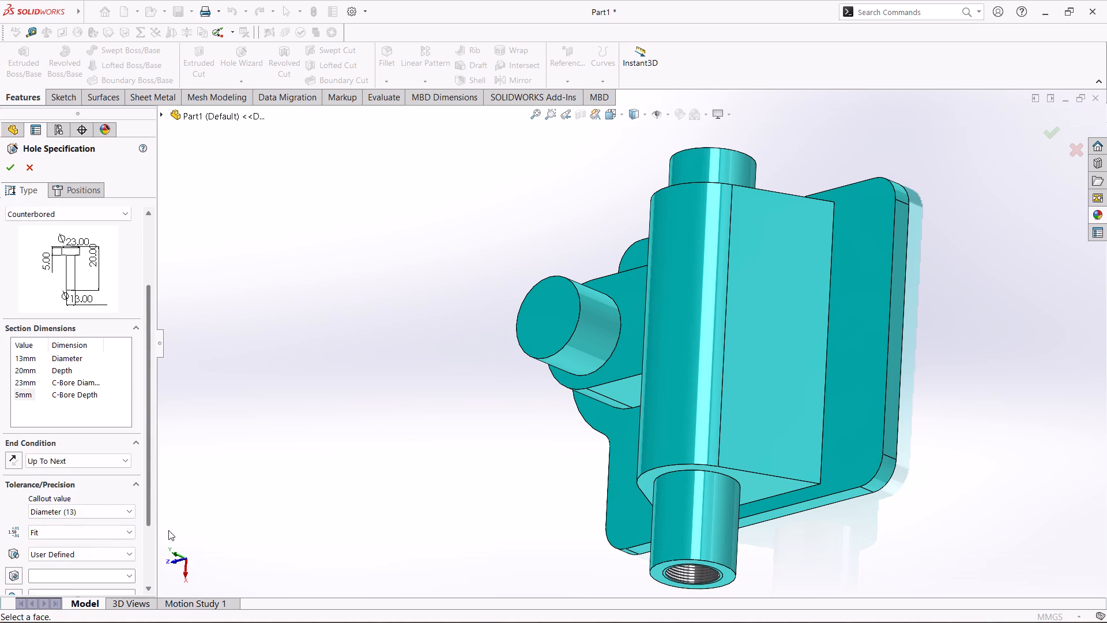
pyautogui.moveTo(168, 530); pyautogui.dragTo(172, 605)
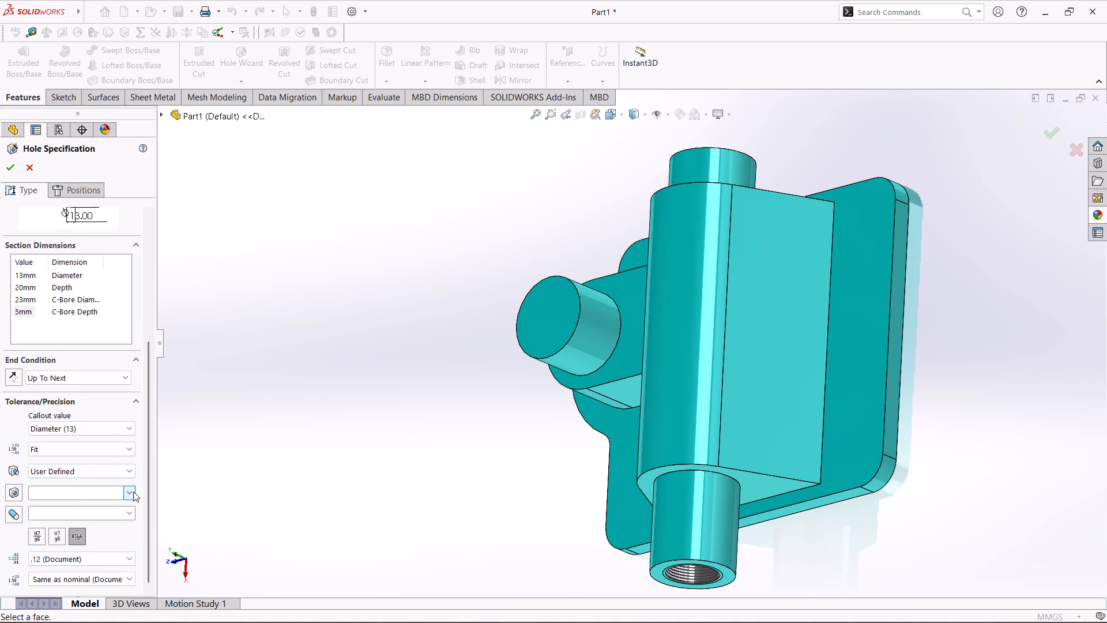
pyautogui.click(131, 492)
pyautogui.scroll(-12, 92, 559)
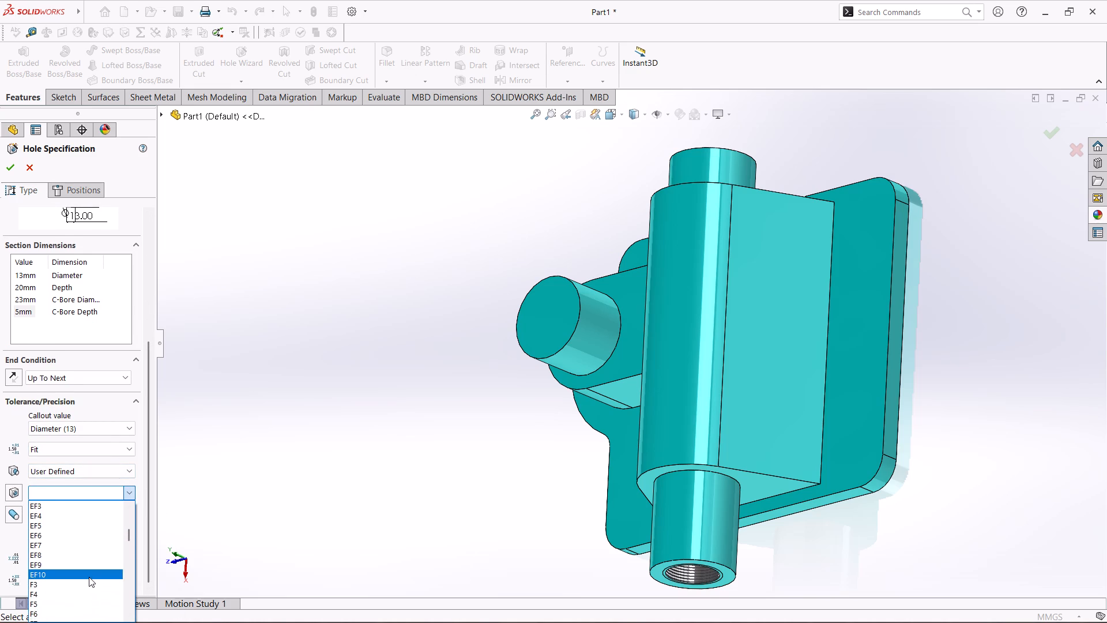
pyautogui.scroll(-12, 89, 577)
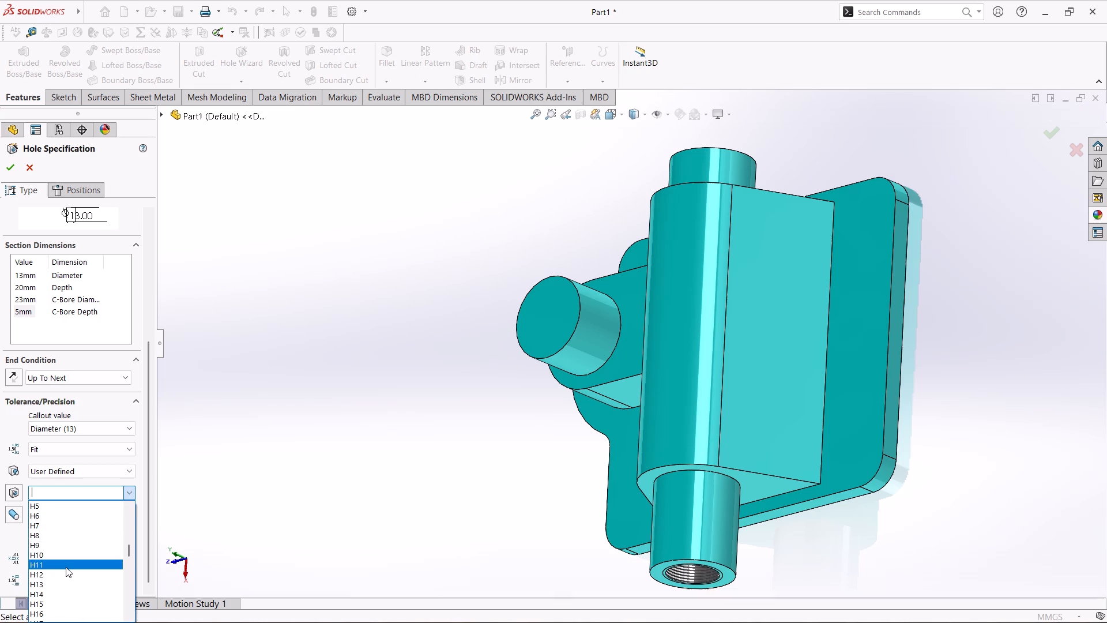
pyautogui.click(69, 523)
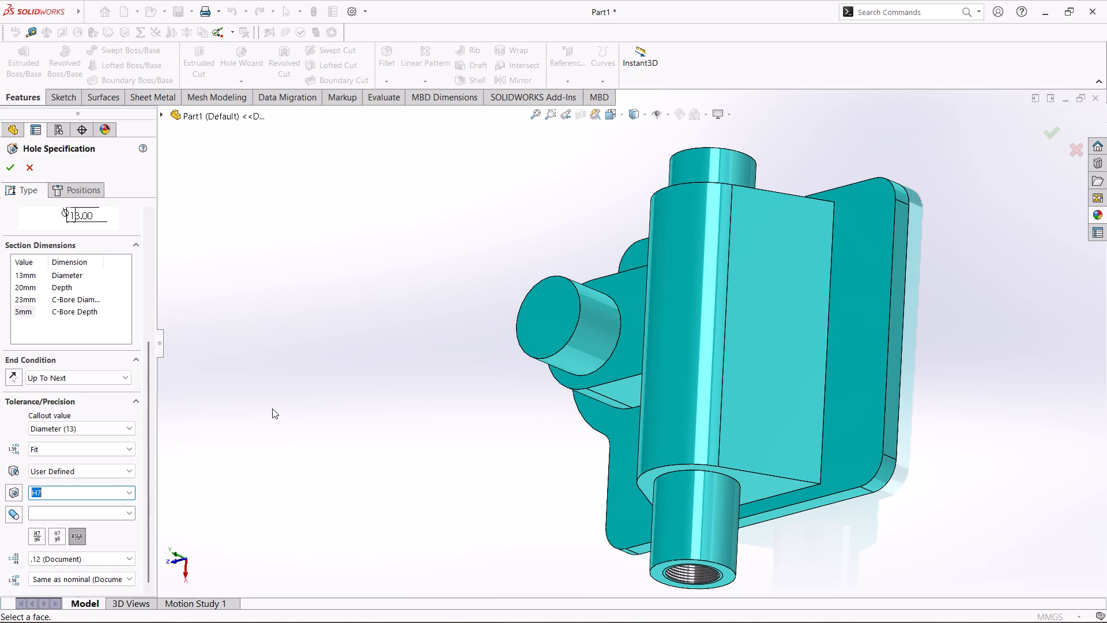
# Position the counterbored hole at the centre of the side lug's cylindrical boss end face and finish the hole.
pyautogui.click(88, 189)
pyautogui.click(552, 309)
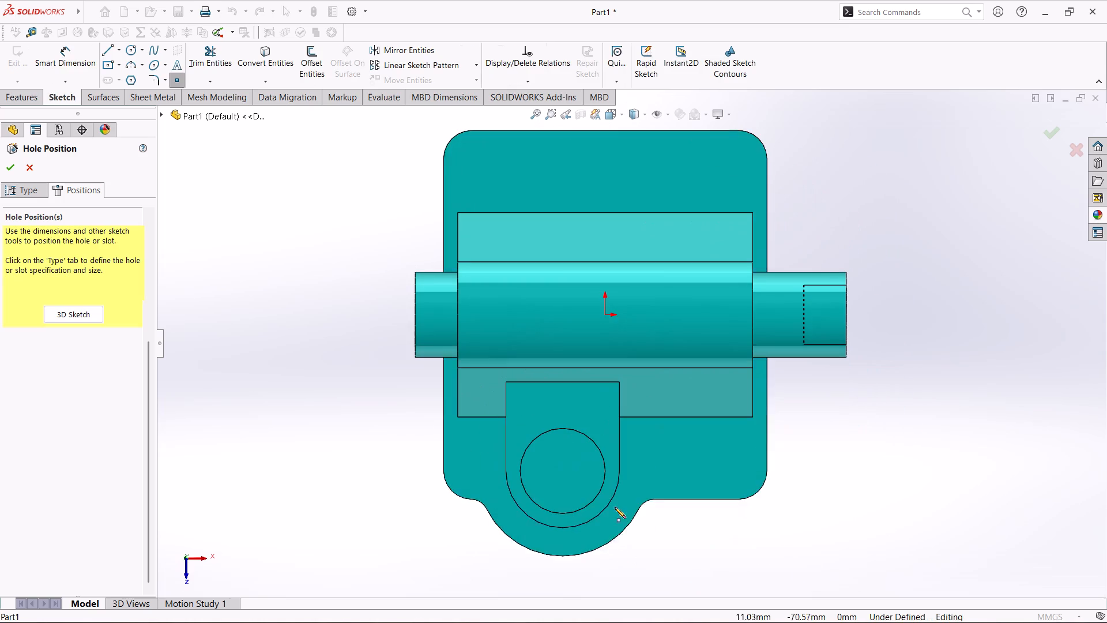
pyautogui.click(564, 471)
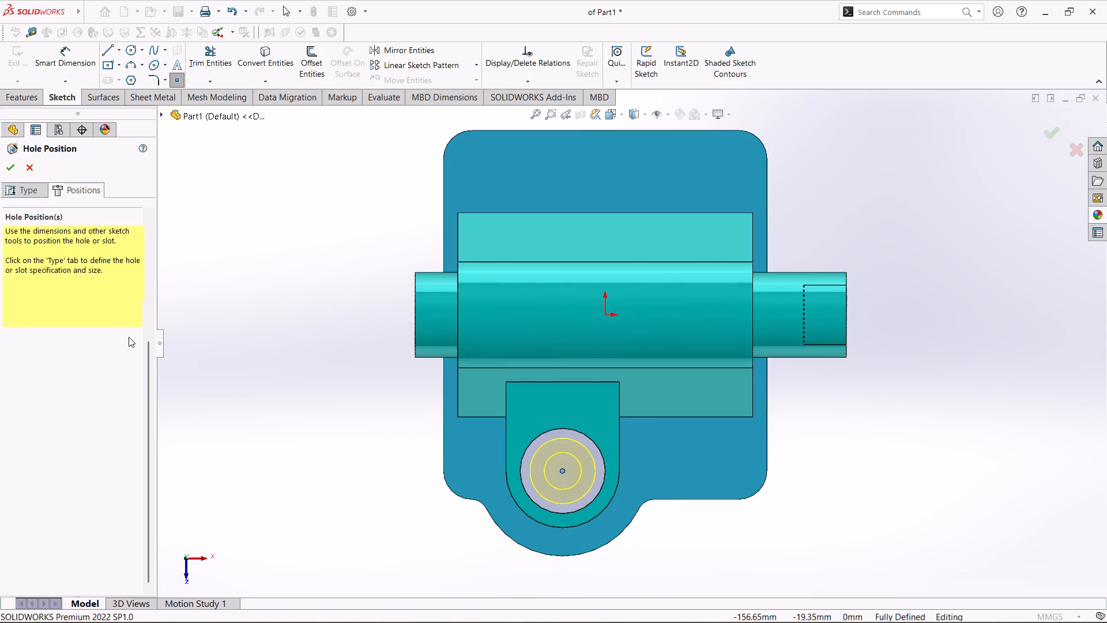
pyautogui.click(5, 173)
# Chamfer the 13 mm hole's circular edge on the cabinet's inner side by 1 mm at 45 degrees.
pyautogui.moveTo(229, 458); pyautogui.dragTo(305, 410, button='middle')
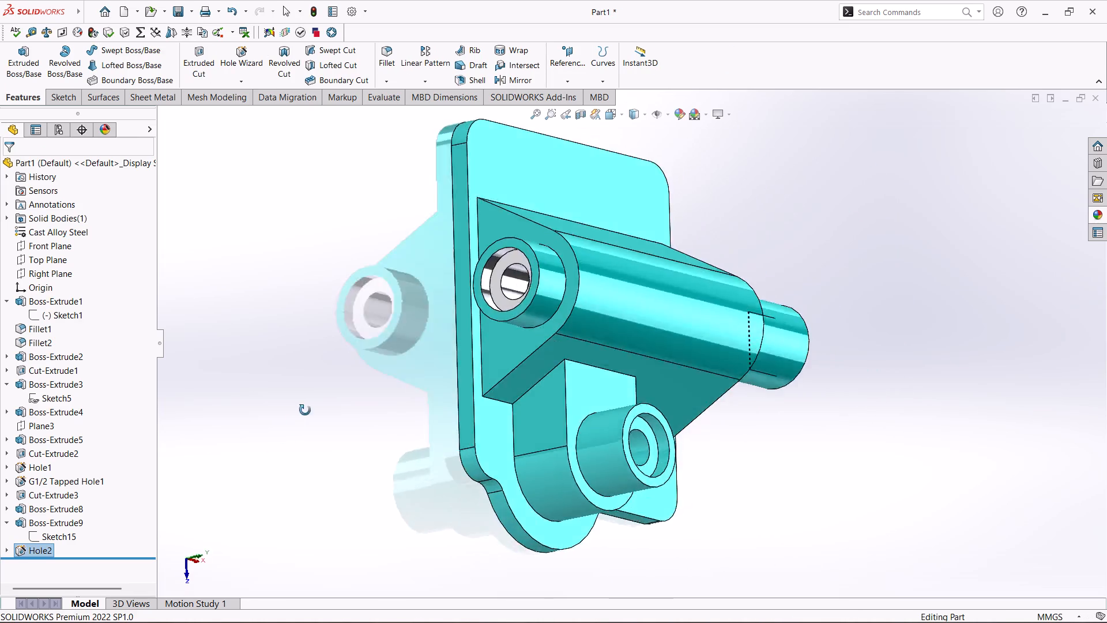
pyautogui.moveTo(305, 410); pyautogui.dragTo(296, 386, button='middle')
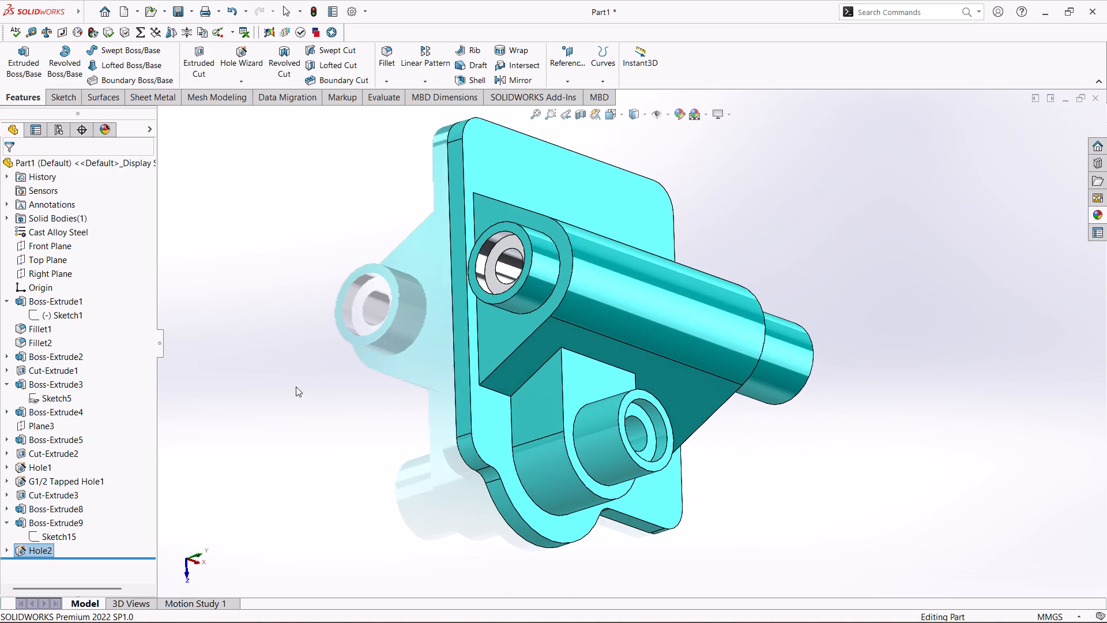
pyautogui.moveTo(818, 461); pyautogui.dragTo(750, 504, button='middle')
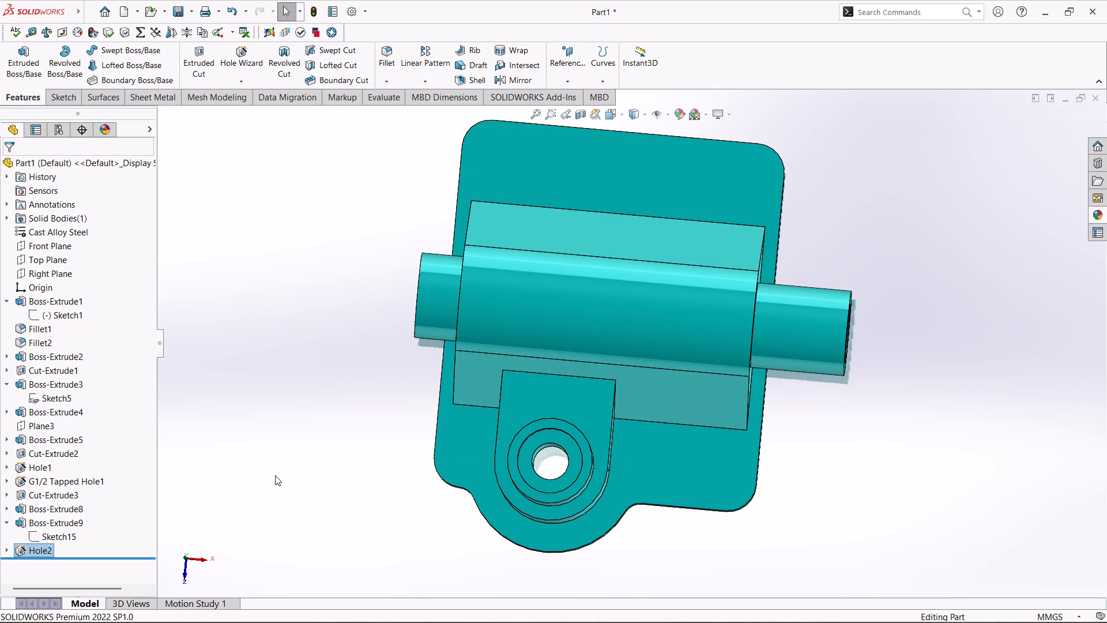
pyautogui.click(396, 84)
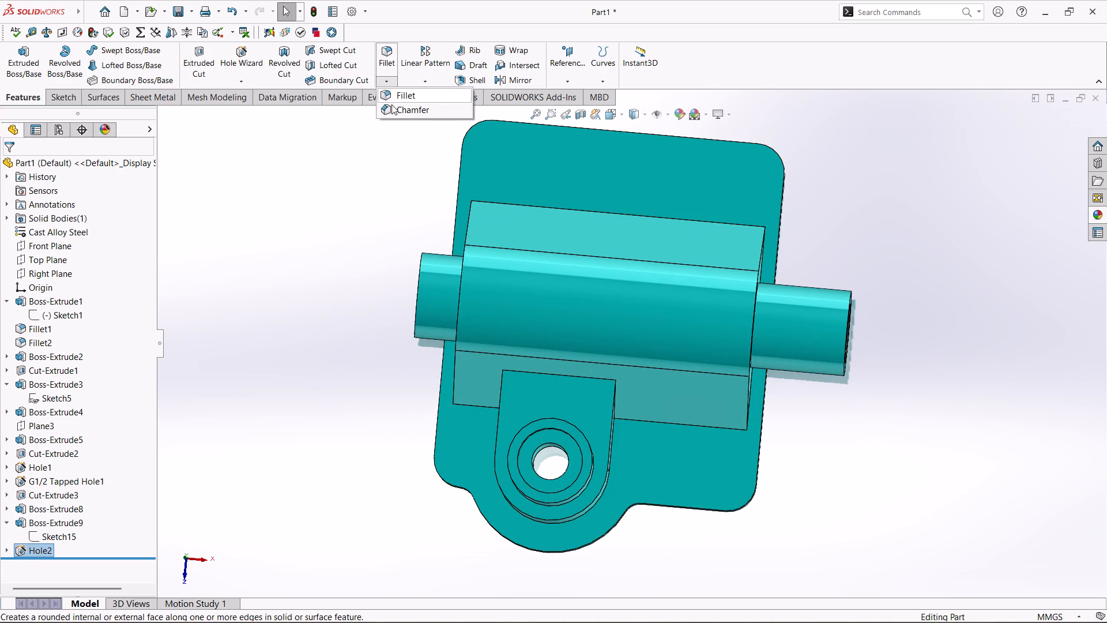
pyautogui.click(391, 104)
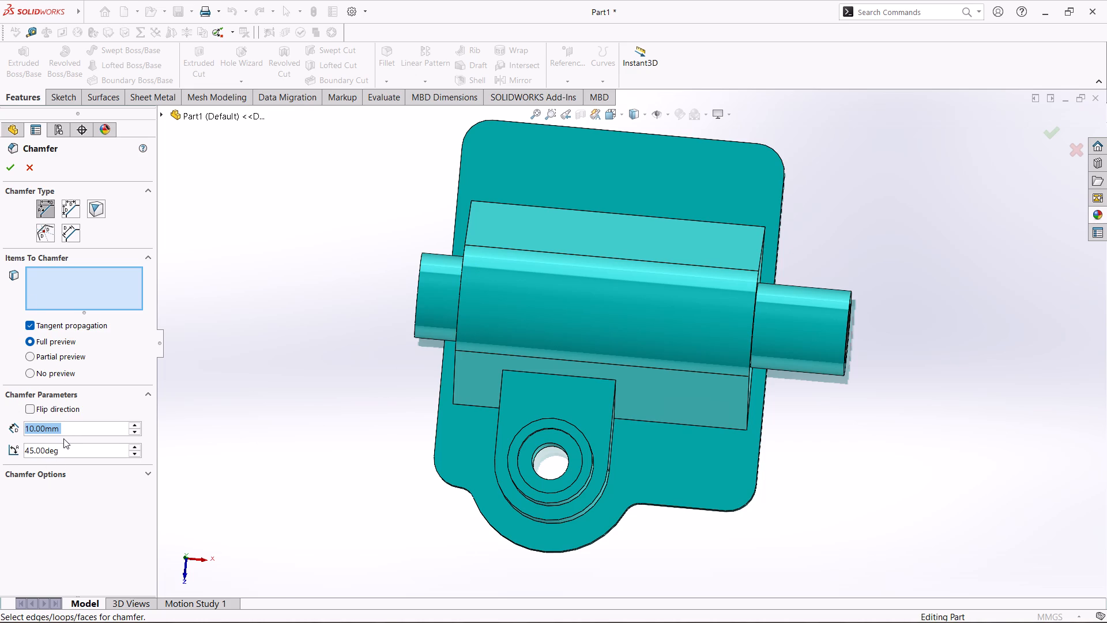
pyautogui.press('1')
pyautogui.press('Return')
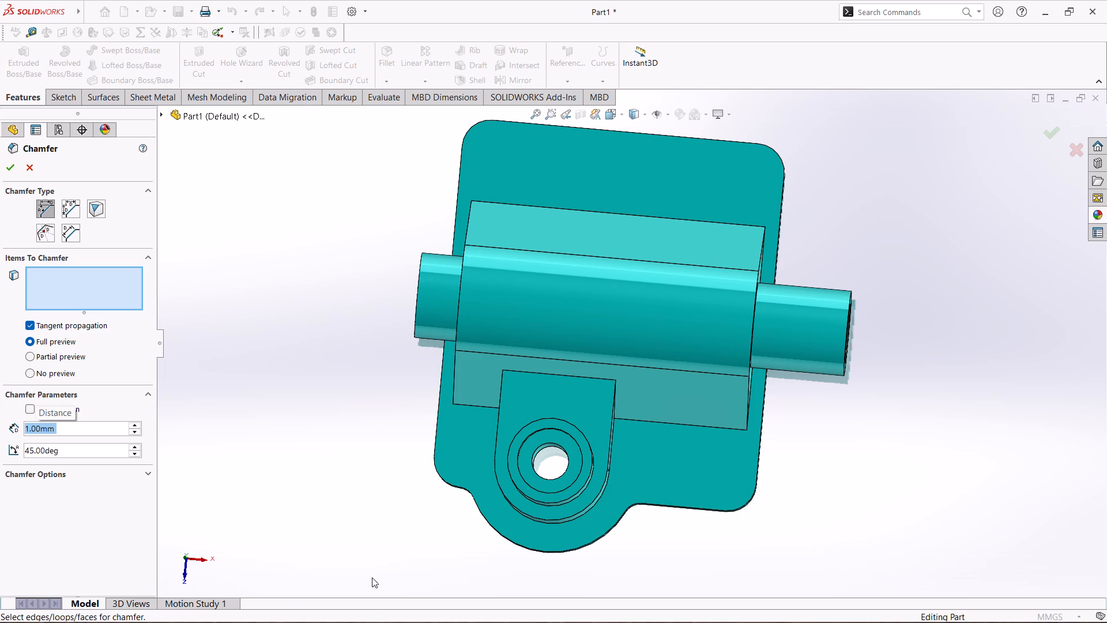
pyautogui.moveTo(522, 542); pyautogui.dragTo(656, 145, button='middle')
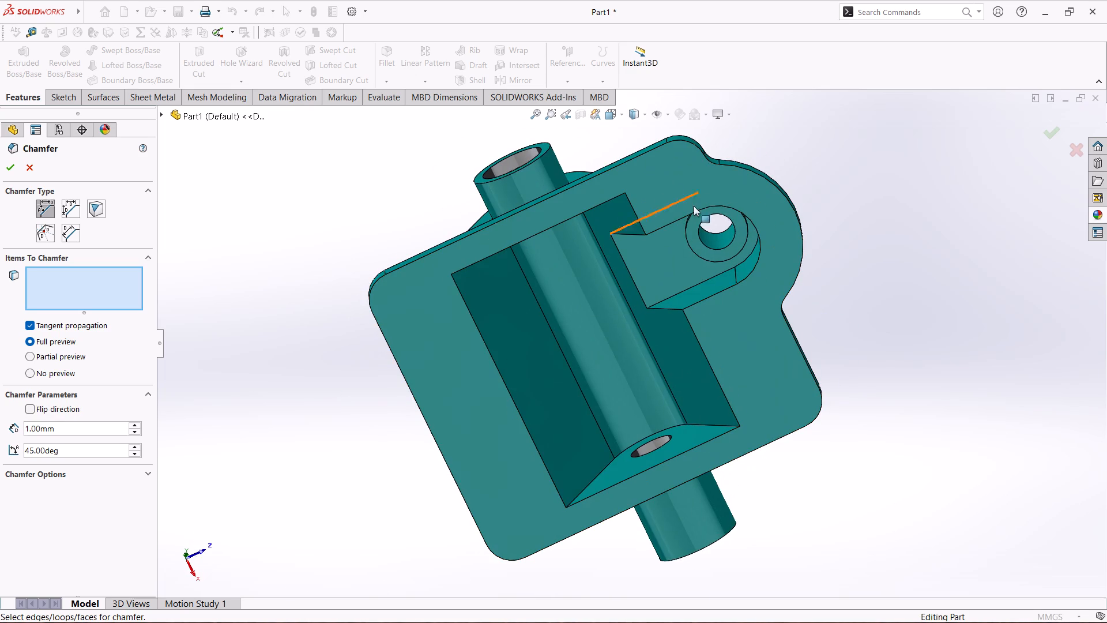
pyautogui.click(711, 249)
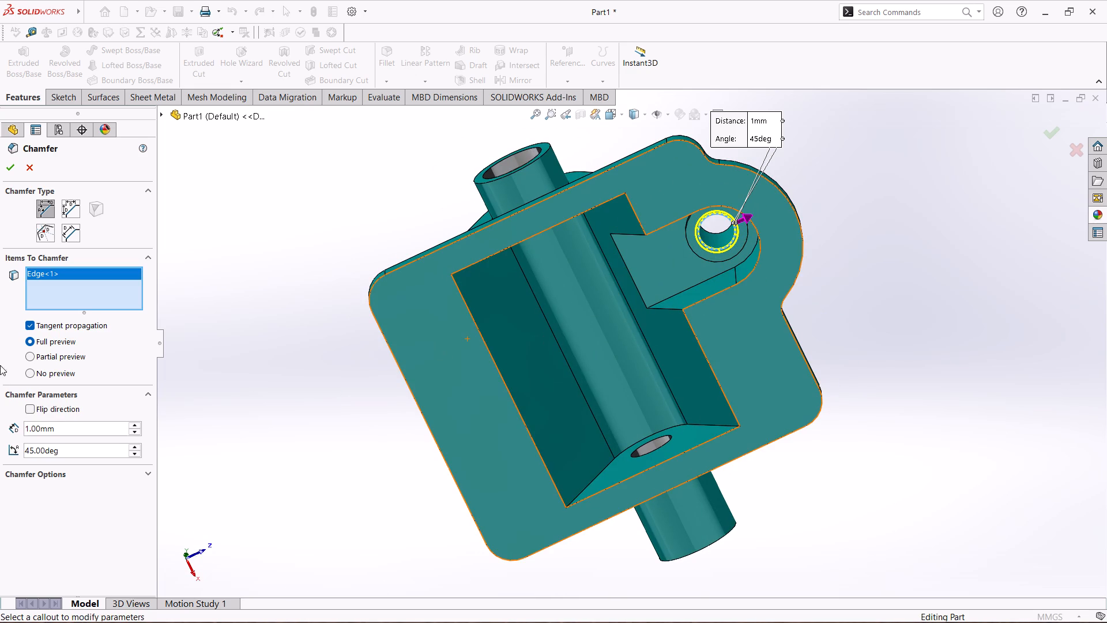
pyautogui.click(12, 168)
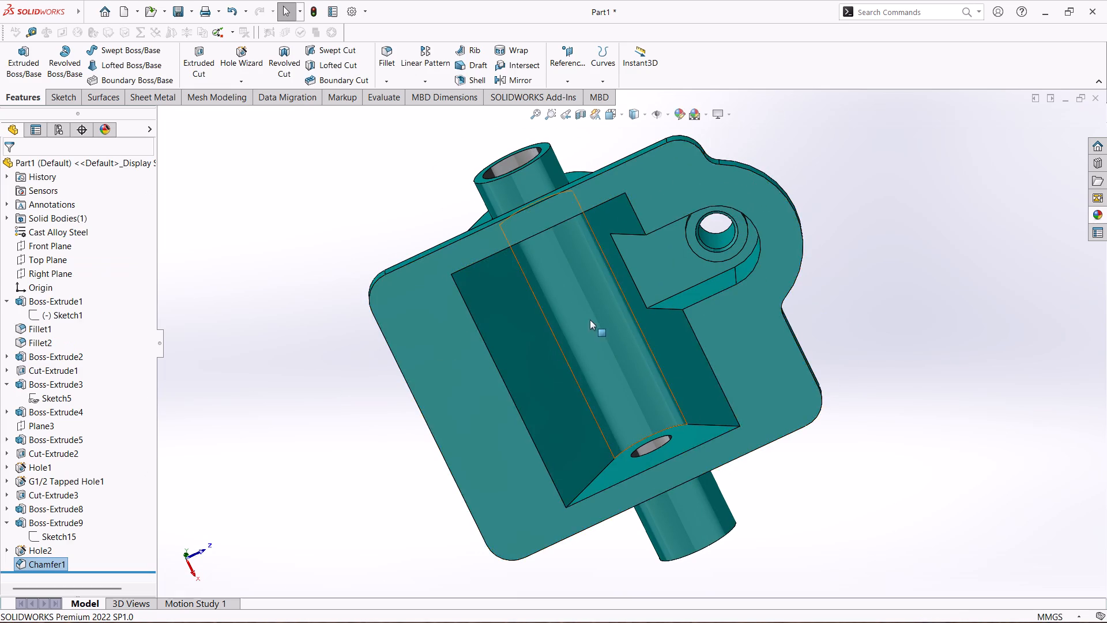
# Inspect the chamfered lug hole in a temporary section view parallel to the Front Plane, offset about 52 mm.
pyautogui.scroll(-5, 650, 279)
pyautogui.moveTo(686, 209); pyautogui.dragTo(673, 239, button='middle')
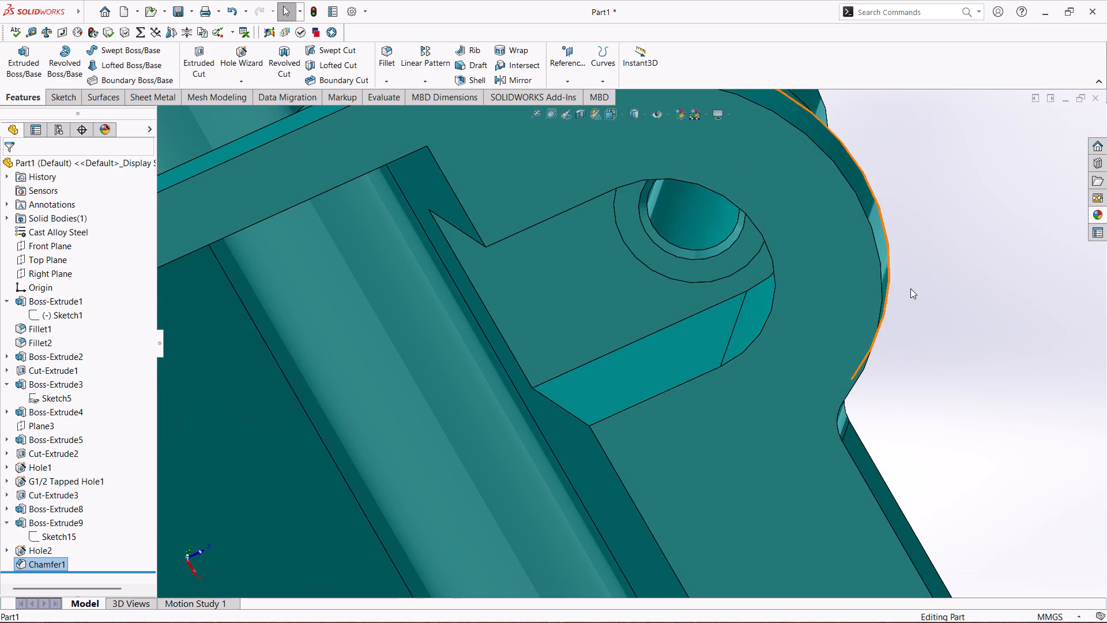
pyautogui.click(910, 288)
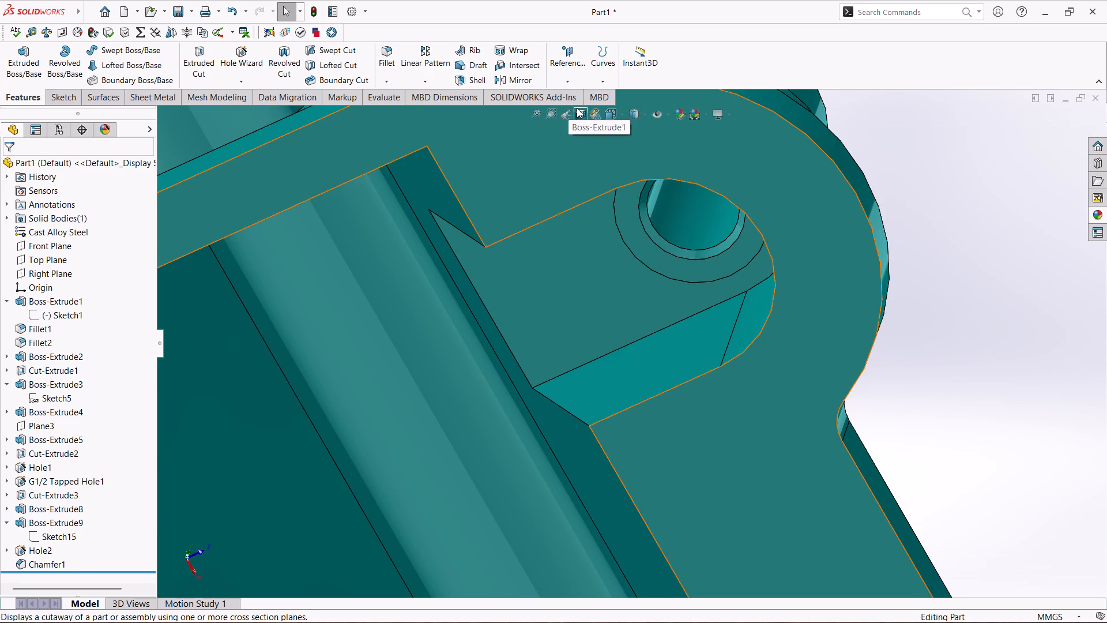
pyautogui.click(577, 108)
pyautogui.scroll(6, 675, 362)
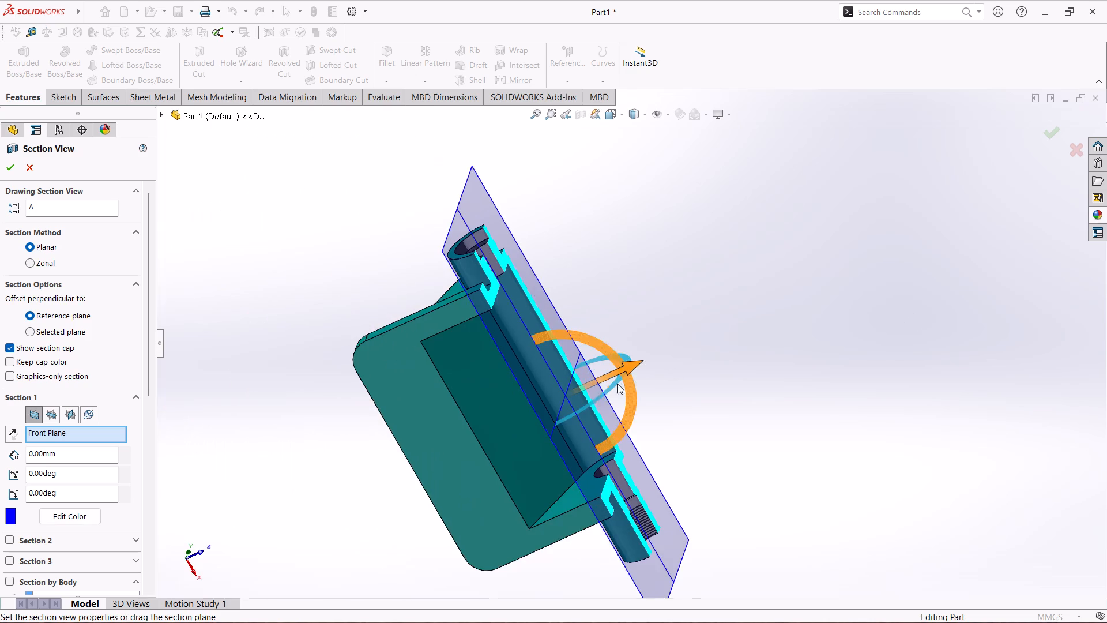
pyautogui.moveTo(724, 340); pyautogui.dragTo(588, 464, button='middle')
pyautogui.scroll(1, 720, 352)
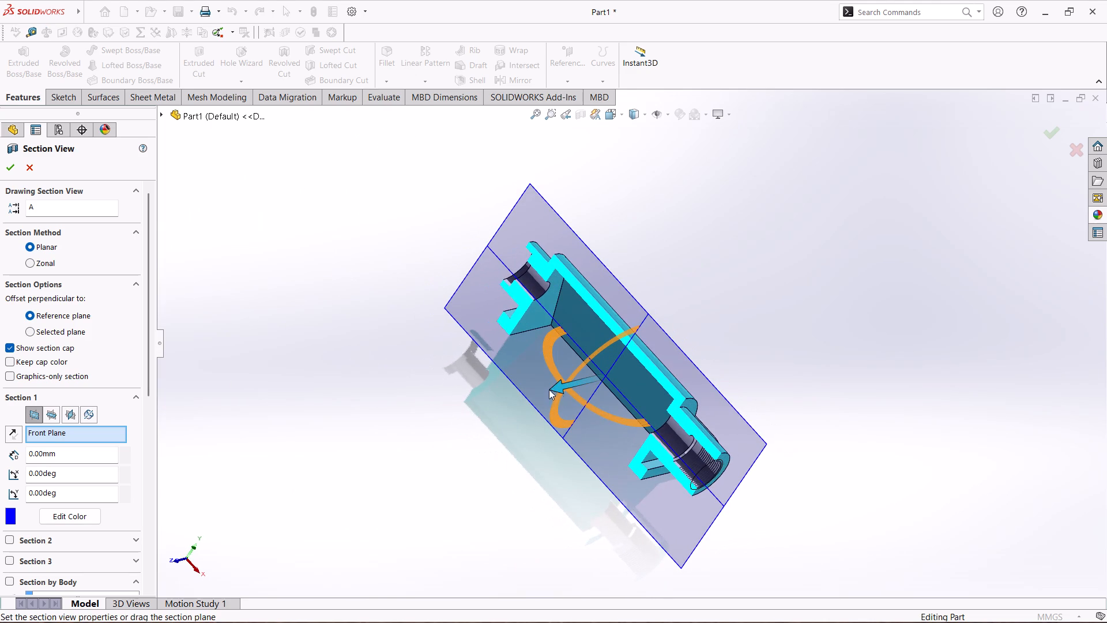
pyautogui.moveTo(562, 384); pyautogui.dragTo(499, 418)
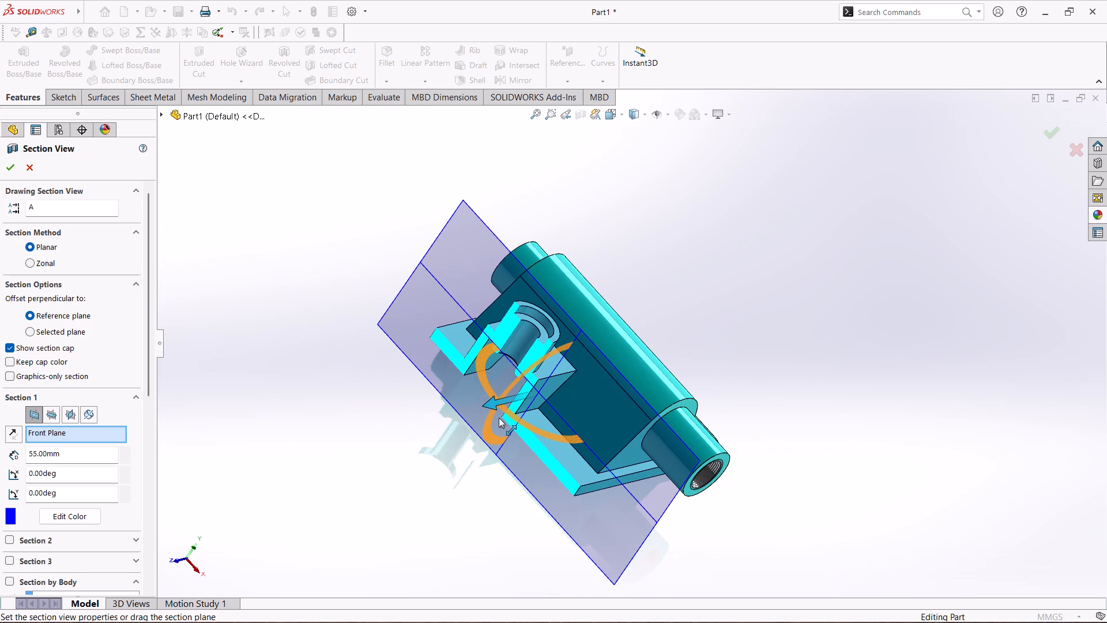
pyautogui.moveTo(499, 418); pyautogui.dragTo(504, 419)
pyautogui.scroll(-6, 487, 364)
pyautogui.scroll(-5, 636, 356)
pyautogui.moveTo(620, 360); pyautogui.dragTo(649, 344, button='middle')
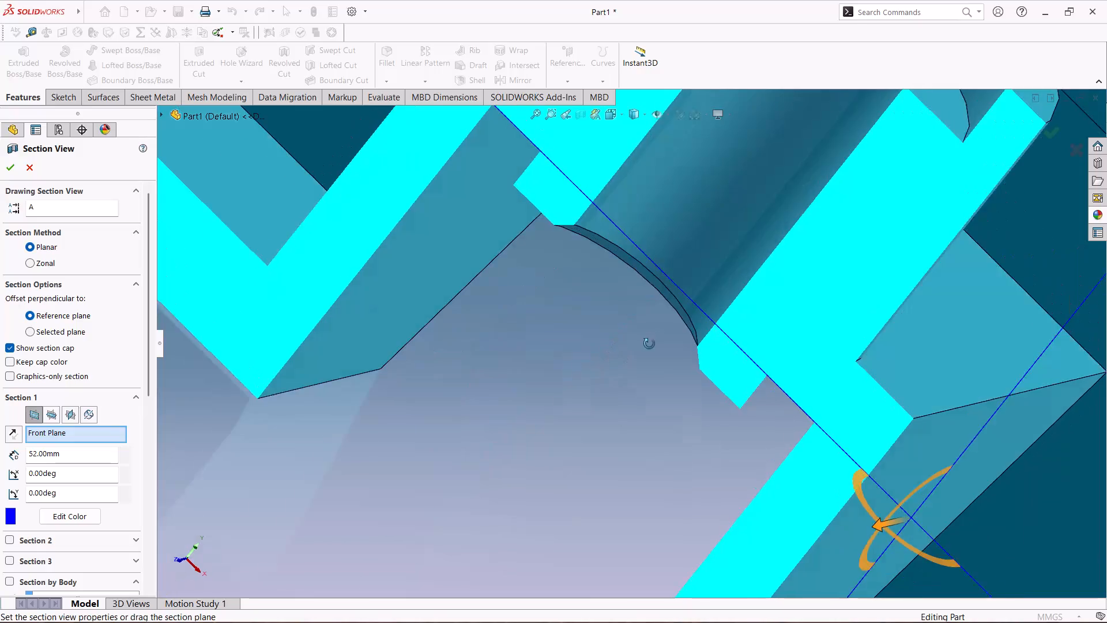
pyautogui.moveTo(649, 344); pyautogui.dragTo(665, 326, button='middle')
pyautogui.scroll(11, 574, 347)
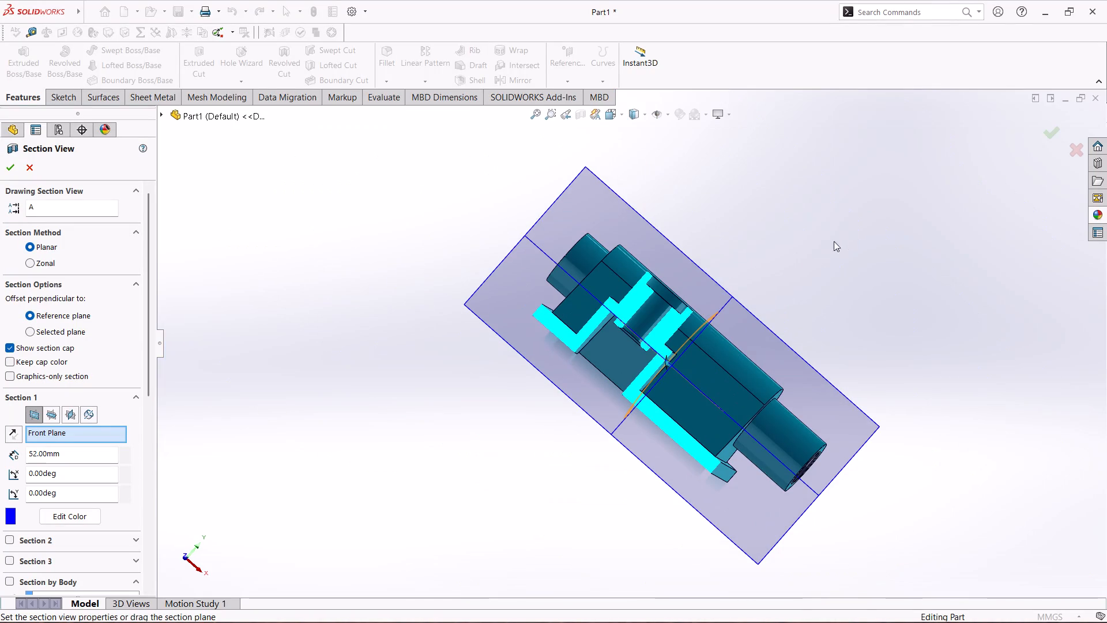
pyautogui.moveTo(762, 257); pyautogui.dragTo(737, 279, button='middle')
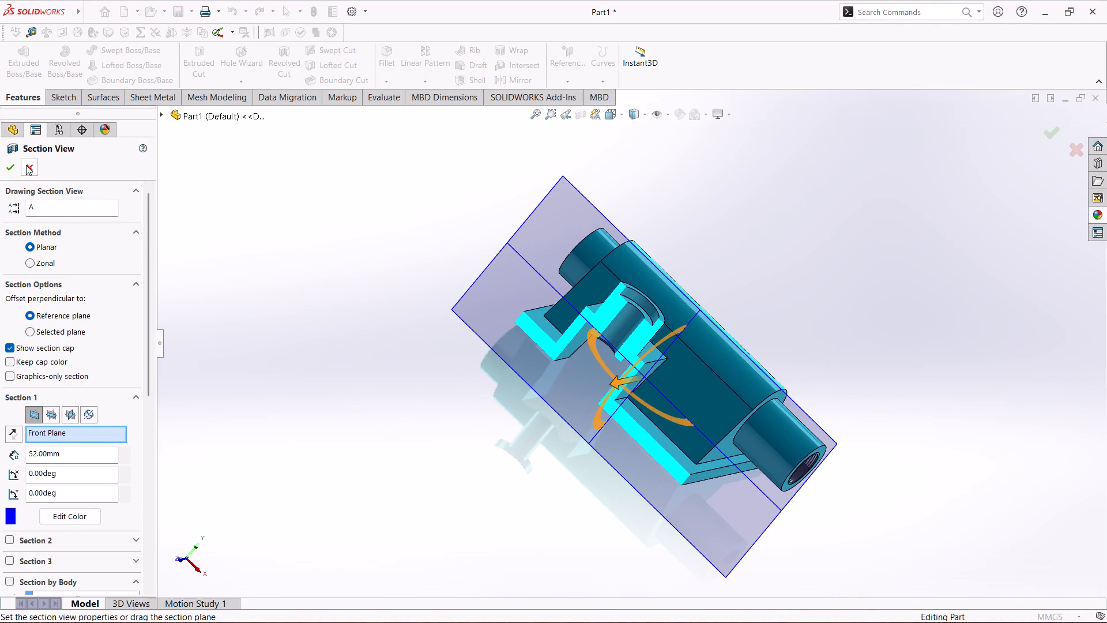
pyautogui.click(26, 167)
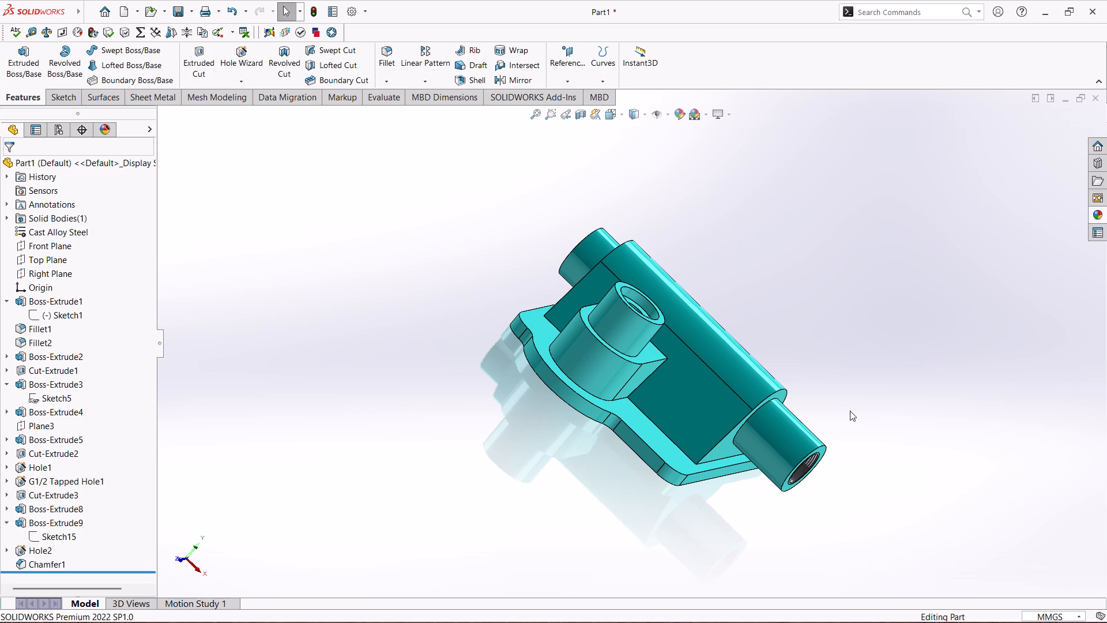
# Set up a new counterbored hole with a 9 mm diameter, 20 mm counterbore diameter and 1 mm counterbore depth.
pyautogui.click(243, 55)
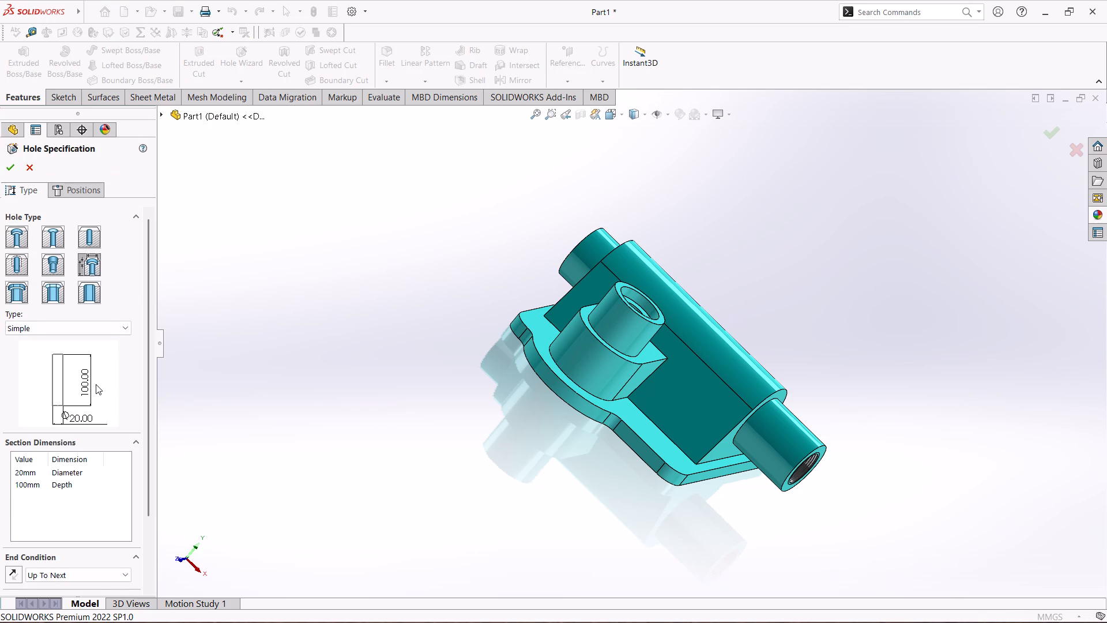
pyautogui.click(87, 328)
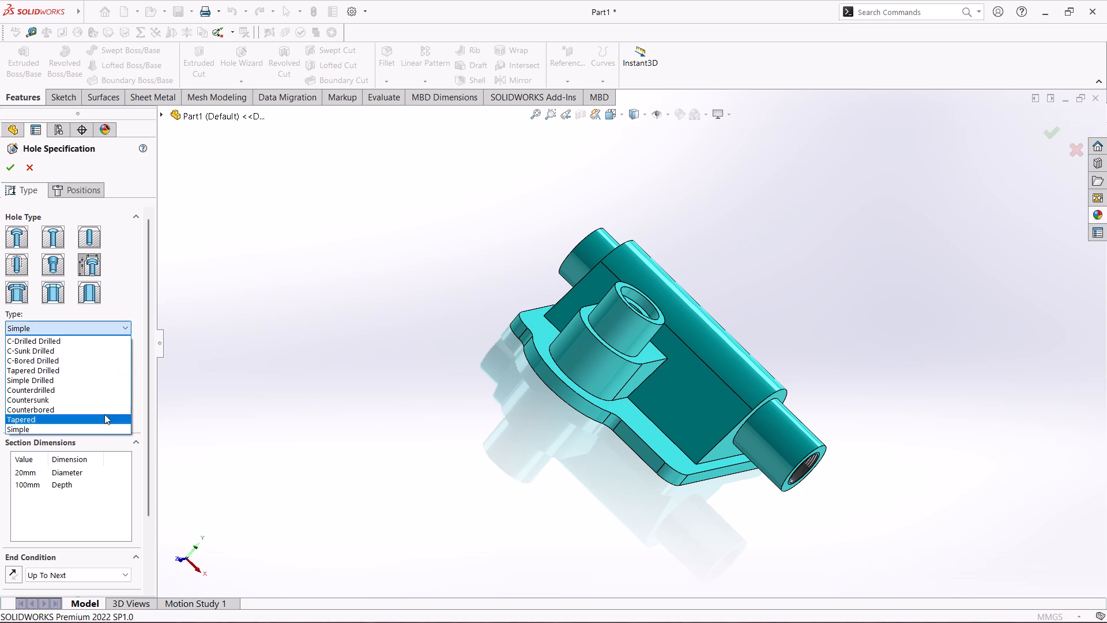
pyautogui.click(110, 409)
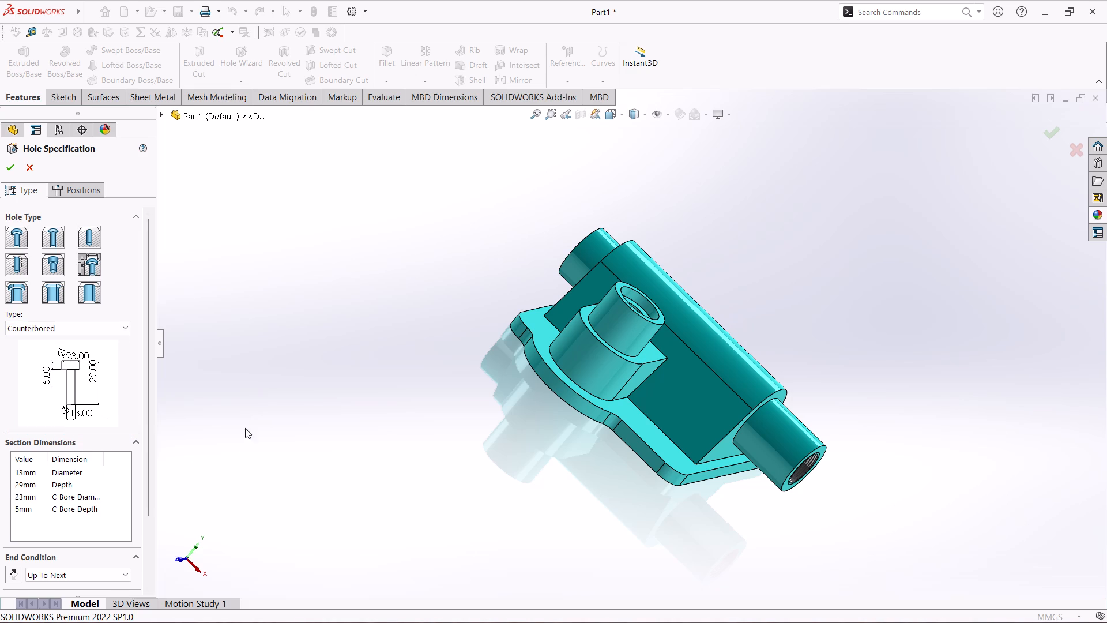
pyautogui.doubleClick(21, 470)
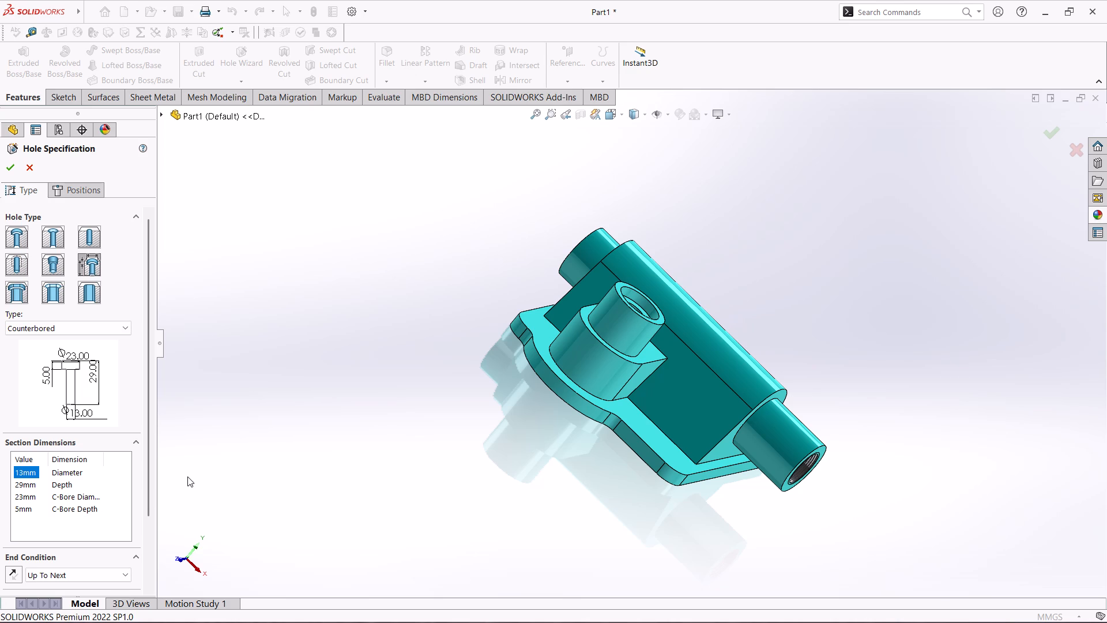
pyautogui.doubleClick(22, 469)
pyautogui.press('9')
pyautogui.press('Return')
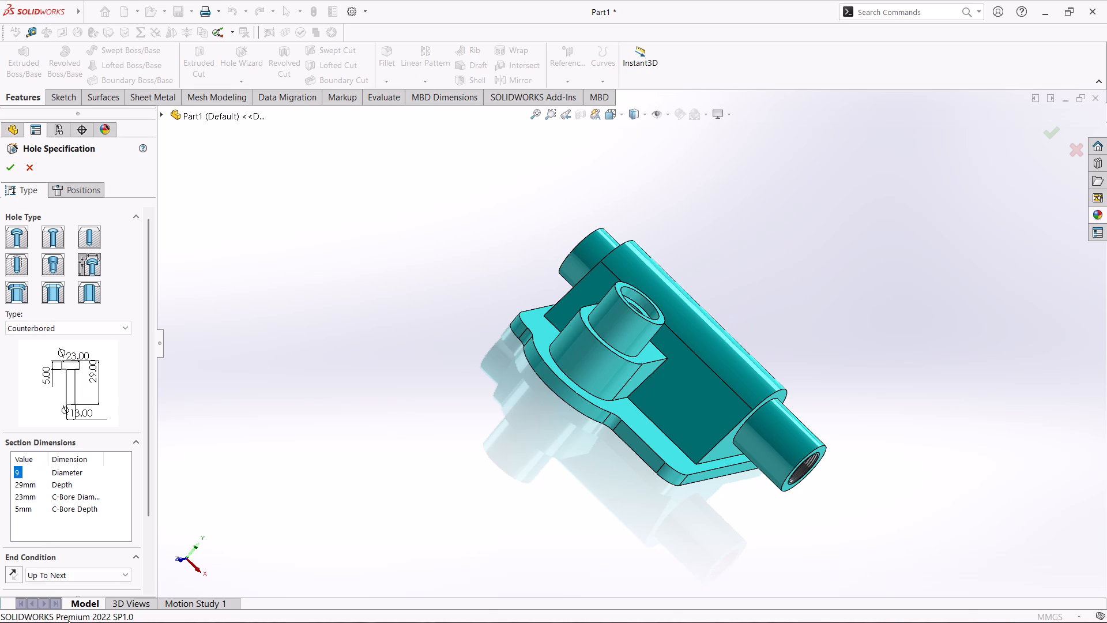
pyautogui.doubleClick(20, 498)
pyautogui.write('20')
pyautogui.press('Return')
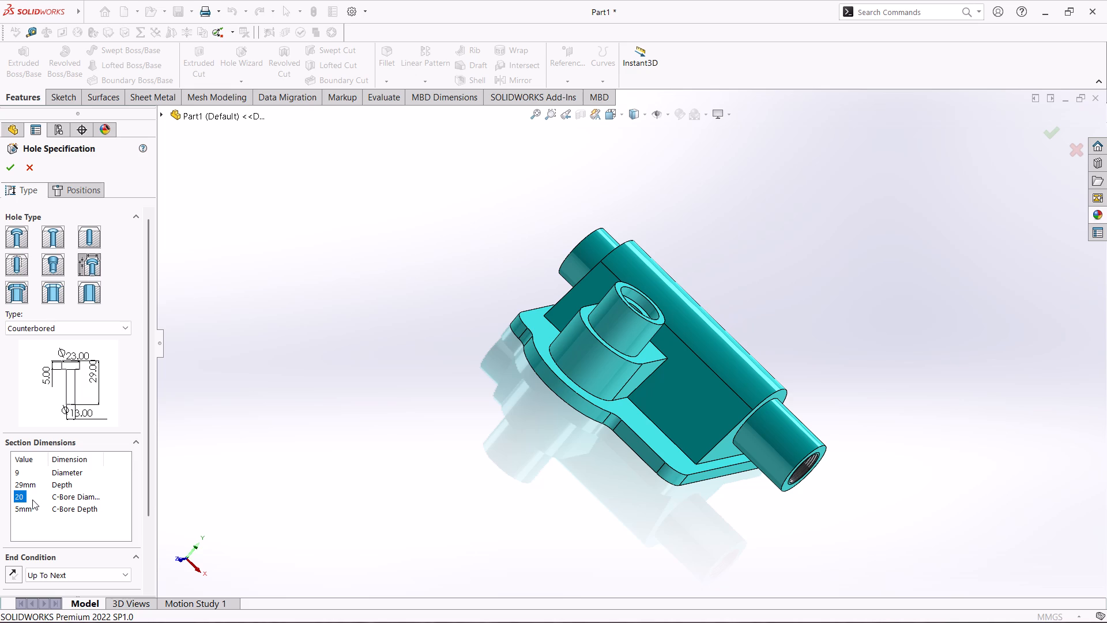
pyautogui.doubleClick(32, 512)
pyautogui.press('1')
pyautogui.press('Return')
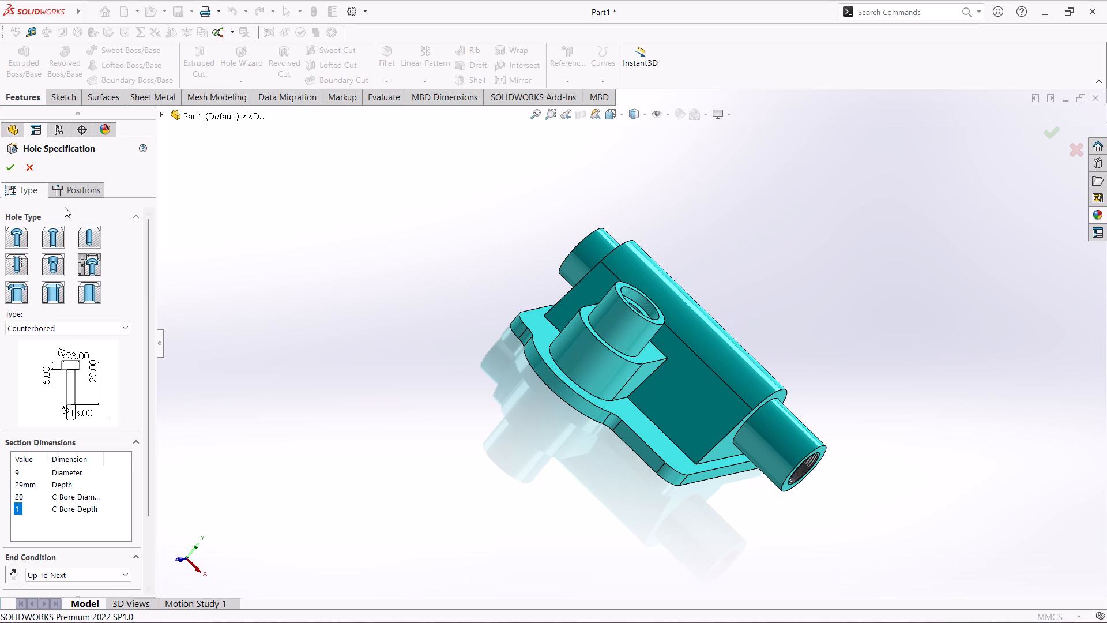
# Place the counterbored hole on the base plate's upper face, centred on each of the four rounded corners, and finish the feature.
pyautogui.click(84, 190)
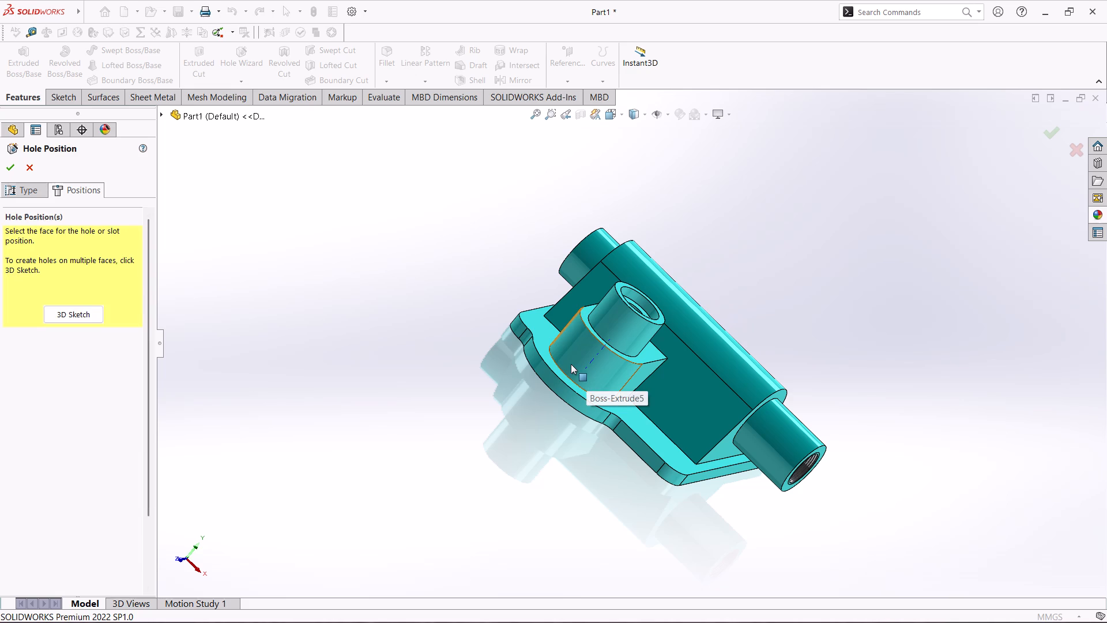
pyautogui.click(655, 440)
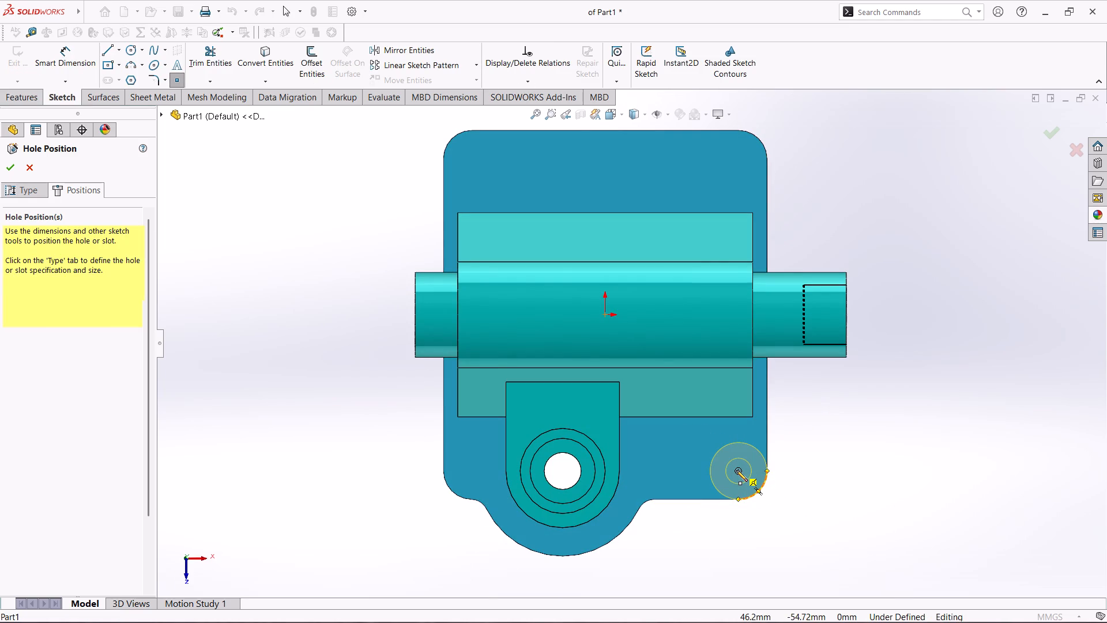
pyautogui.click(736, 470)
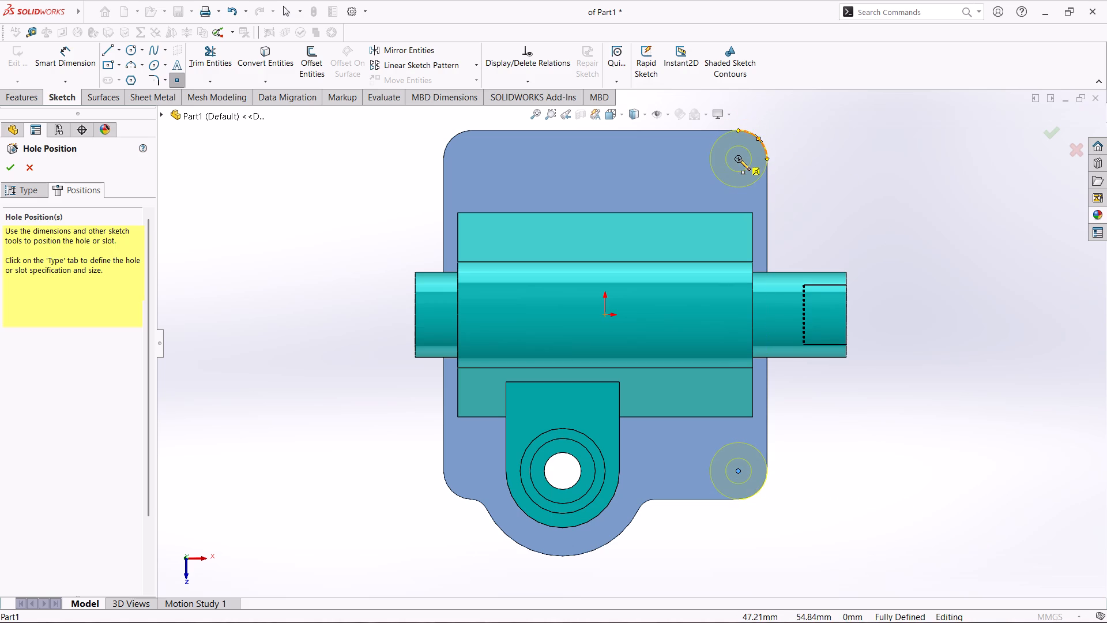
pyautogui.click(739, 159)
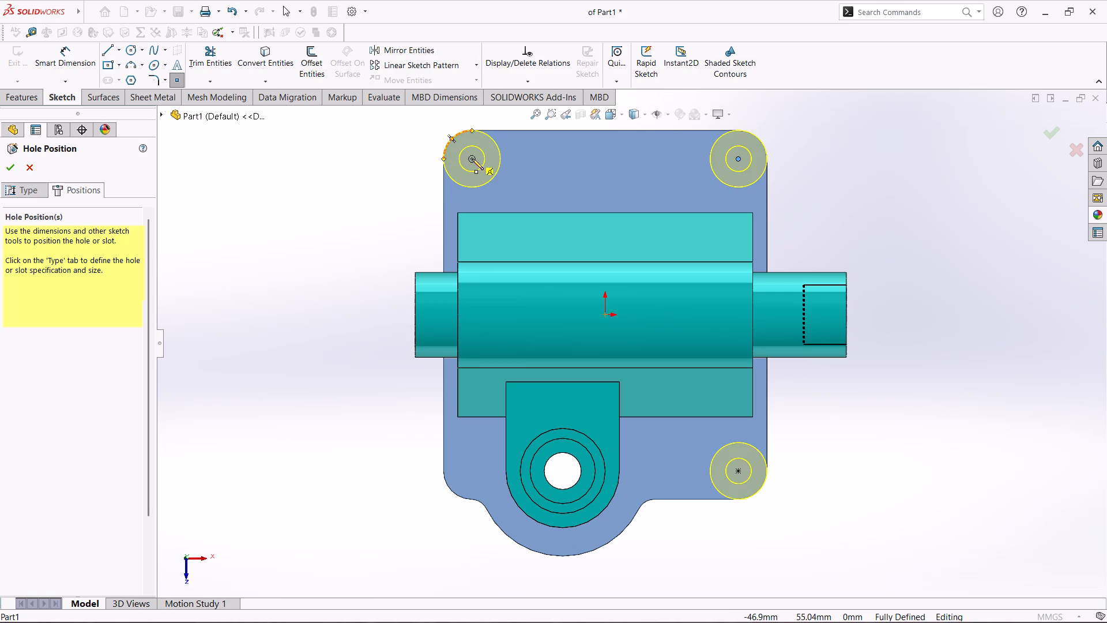
pyautogui.click(472, 159)
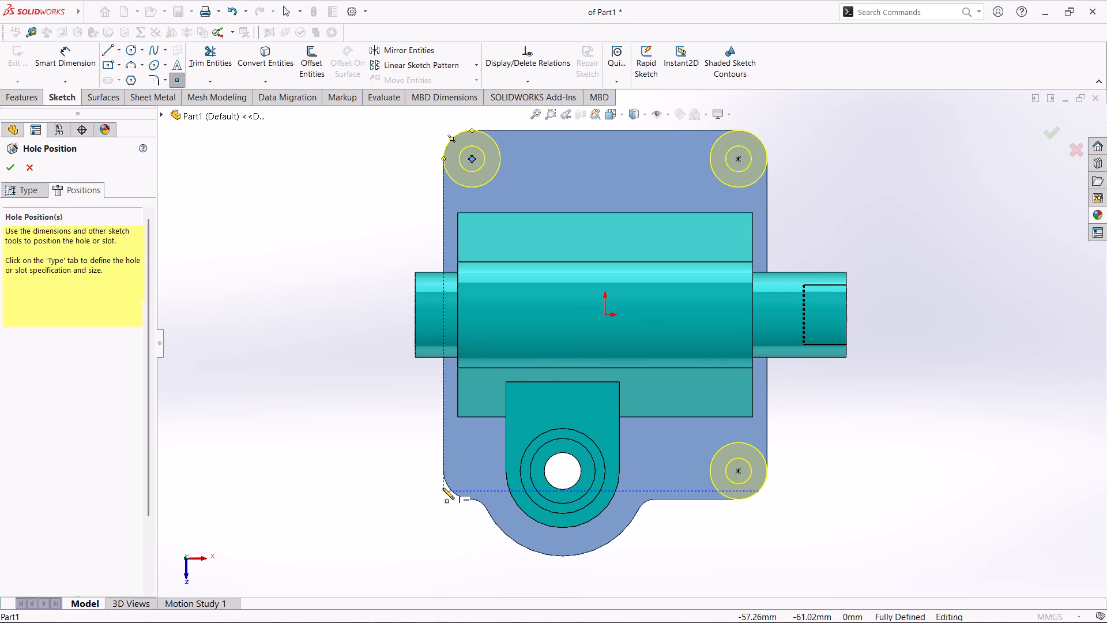
pyautogui.click(472, 470)
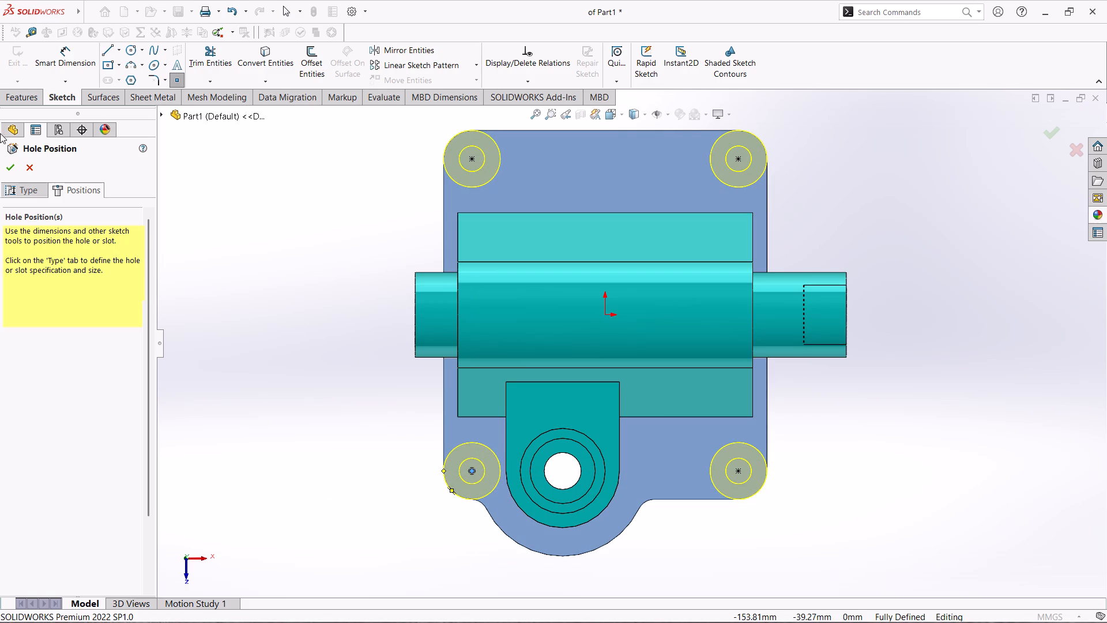
pyautogui.click(17, 168)
# Apply the polished aluminum appearance to the base plate's four counterbored corner holes.
pyautogui.moveTo(243, 299); pyautogui.dragTo(197, 247, button='middle')
pyautogui.scroll(1, 265, 358)
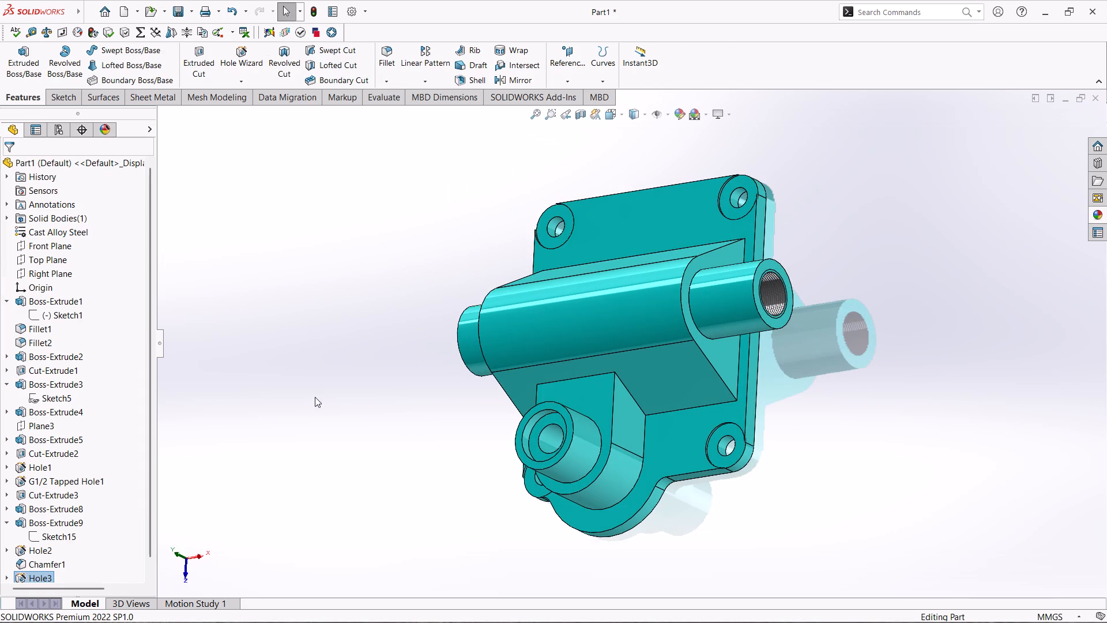
pyautogui.scroll(-6, 95, 493)
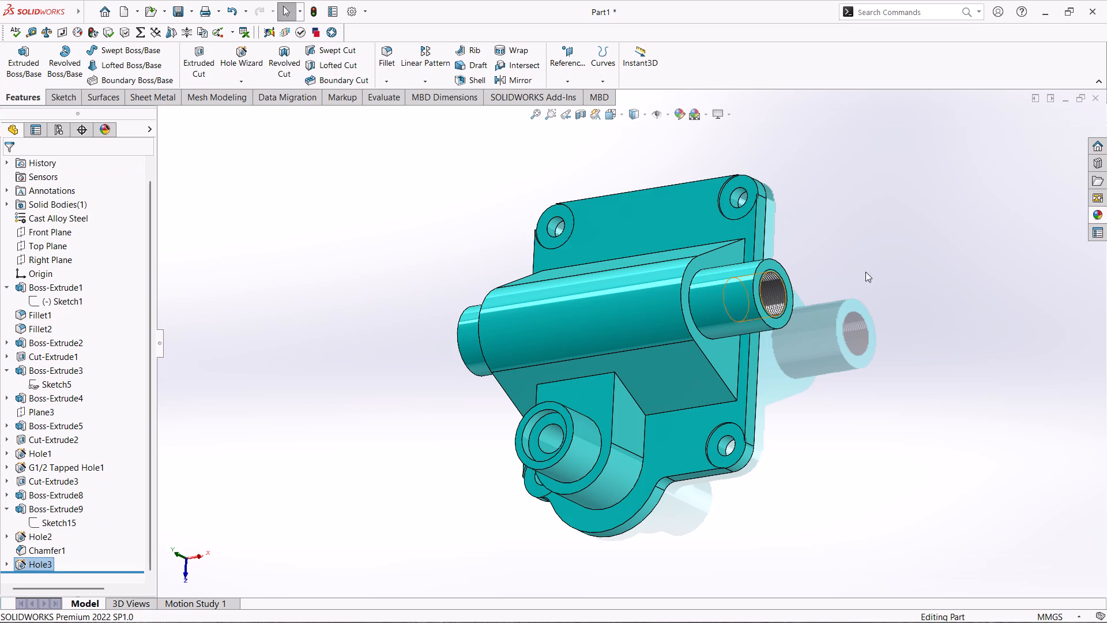
pyautogui.click(1100, 216)
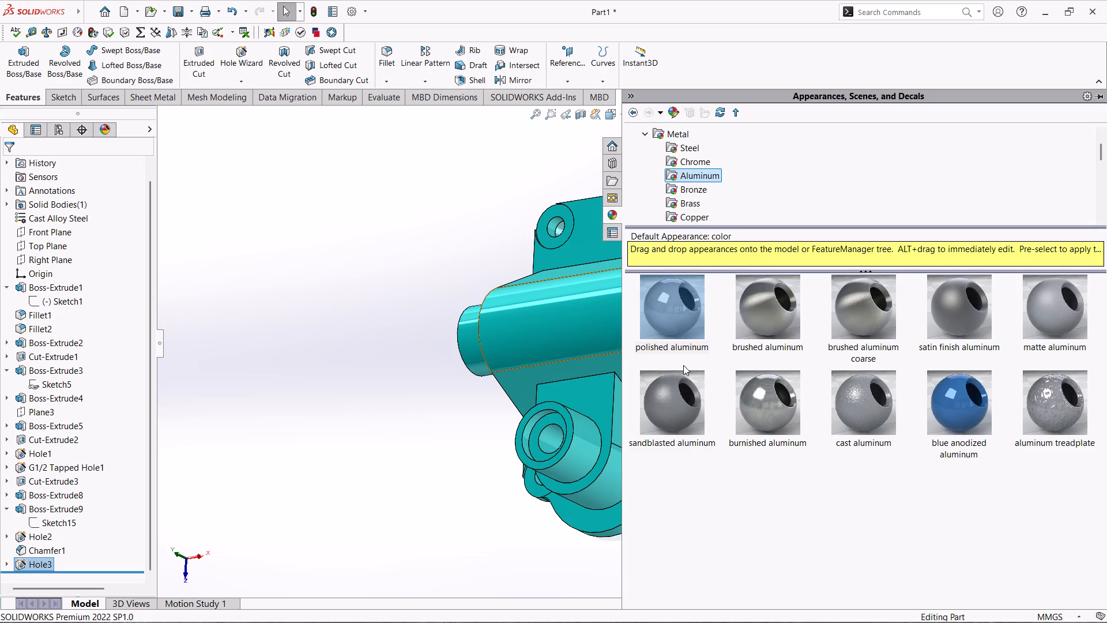
pyautogui.click(816, 521)
pyautogui.doubleClick(691, 301)
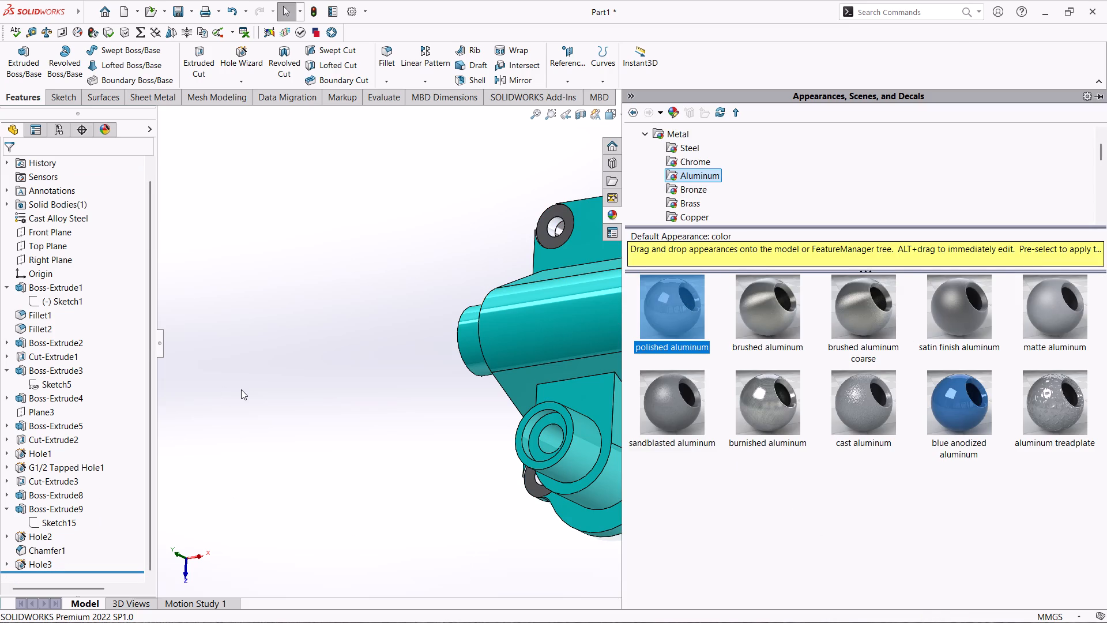
pyautogui.click(241, 389)
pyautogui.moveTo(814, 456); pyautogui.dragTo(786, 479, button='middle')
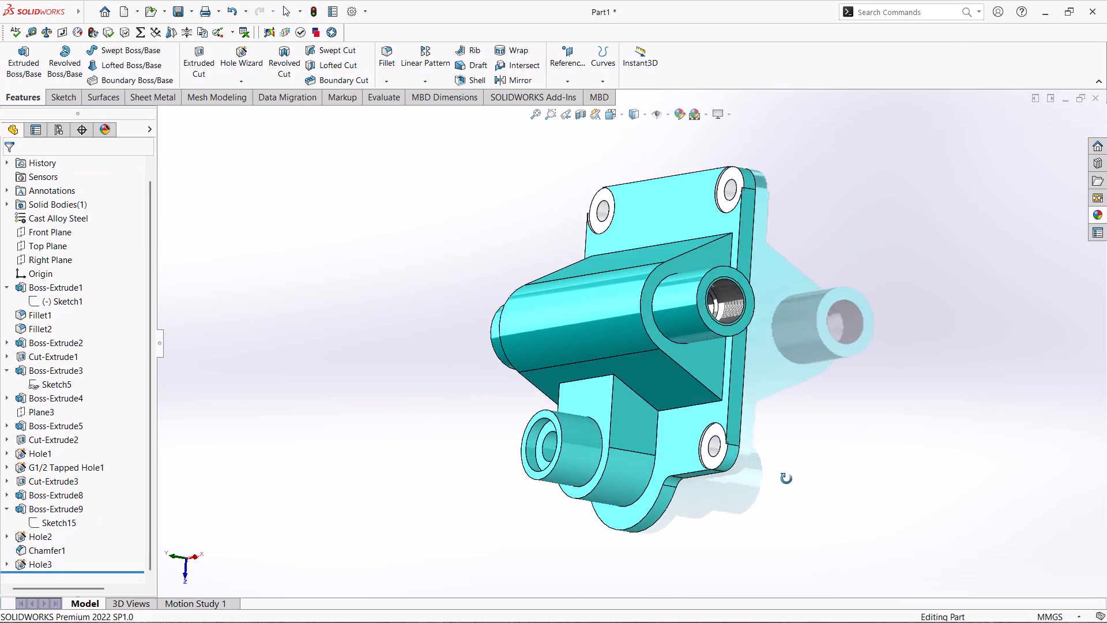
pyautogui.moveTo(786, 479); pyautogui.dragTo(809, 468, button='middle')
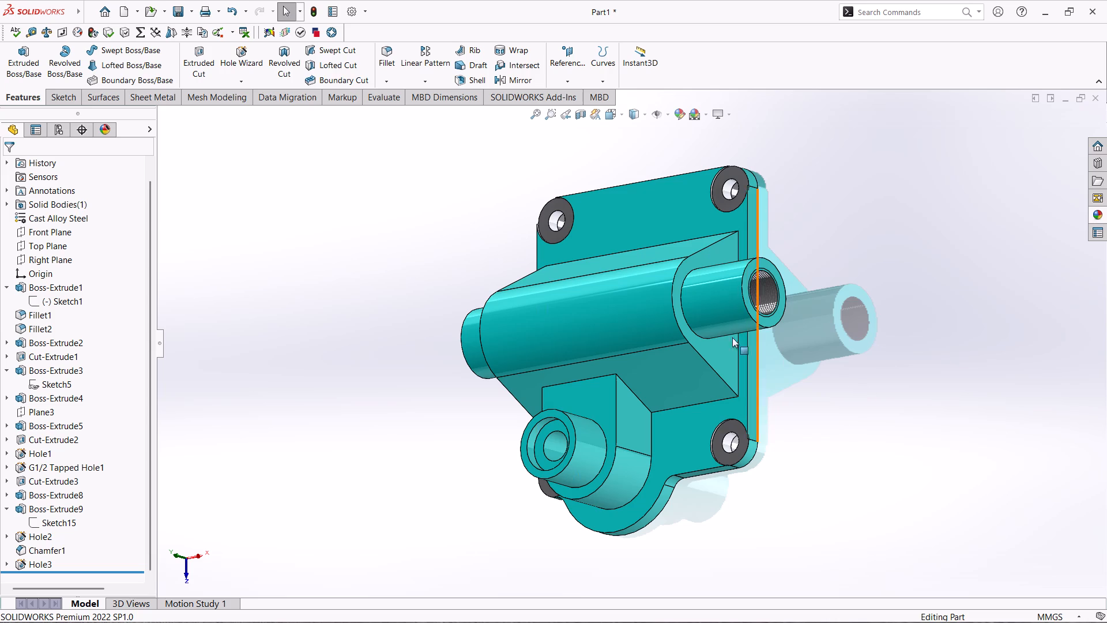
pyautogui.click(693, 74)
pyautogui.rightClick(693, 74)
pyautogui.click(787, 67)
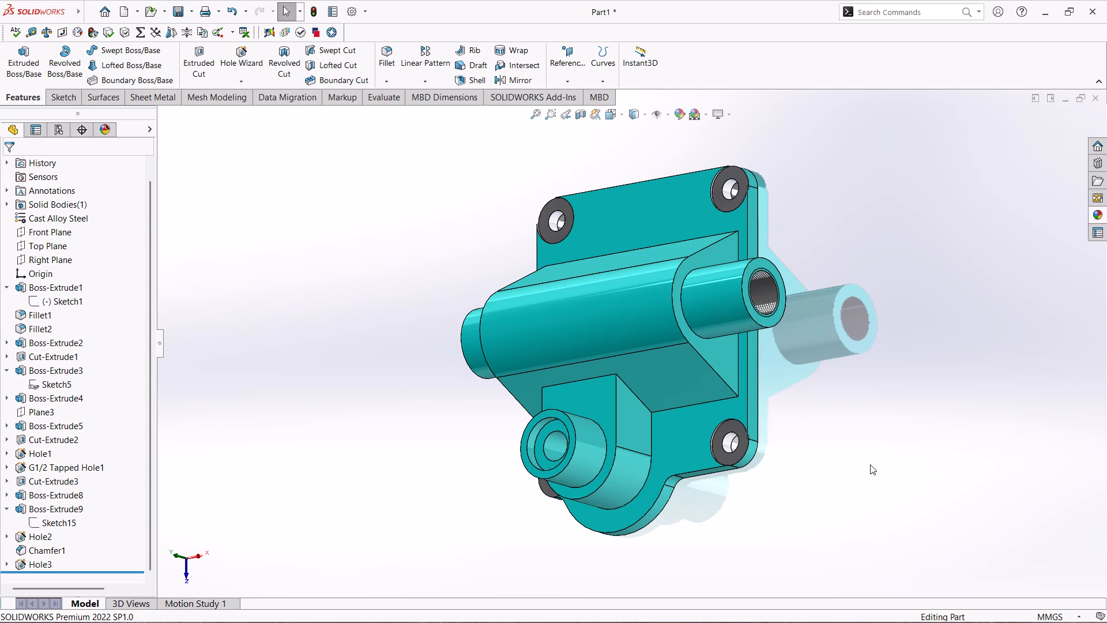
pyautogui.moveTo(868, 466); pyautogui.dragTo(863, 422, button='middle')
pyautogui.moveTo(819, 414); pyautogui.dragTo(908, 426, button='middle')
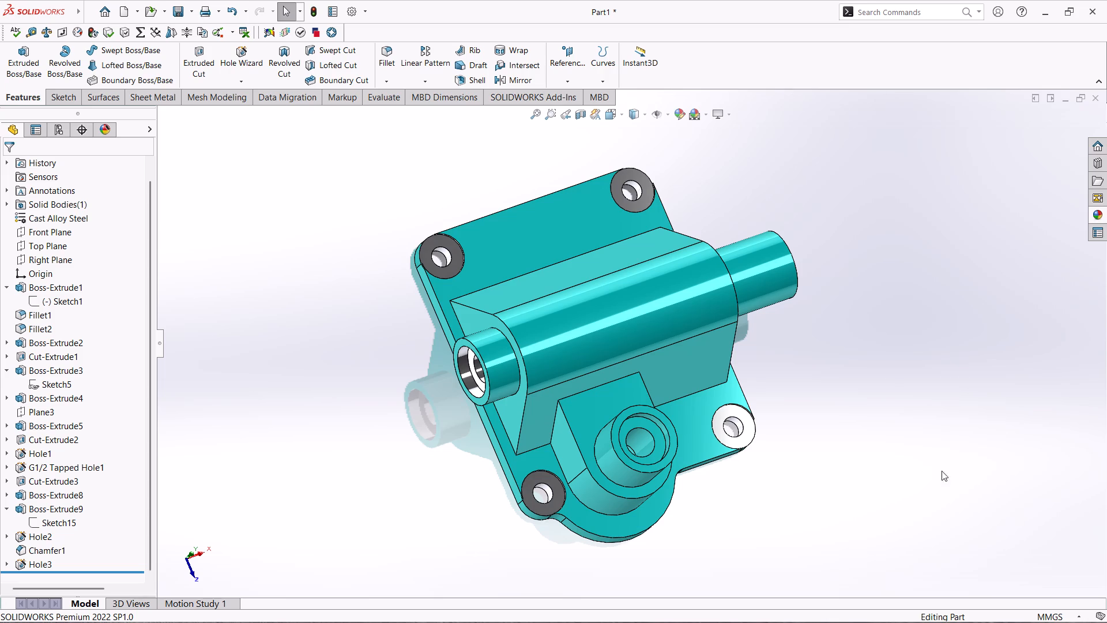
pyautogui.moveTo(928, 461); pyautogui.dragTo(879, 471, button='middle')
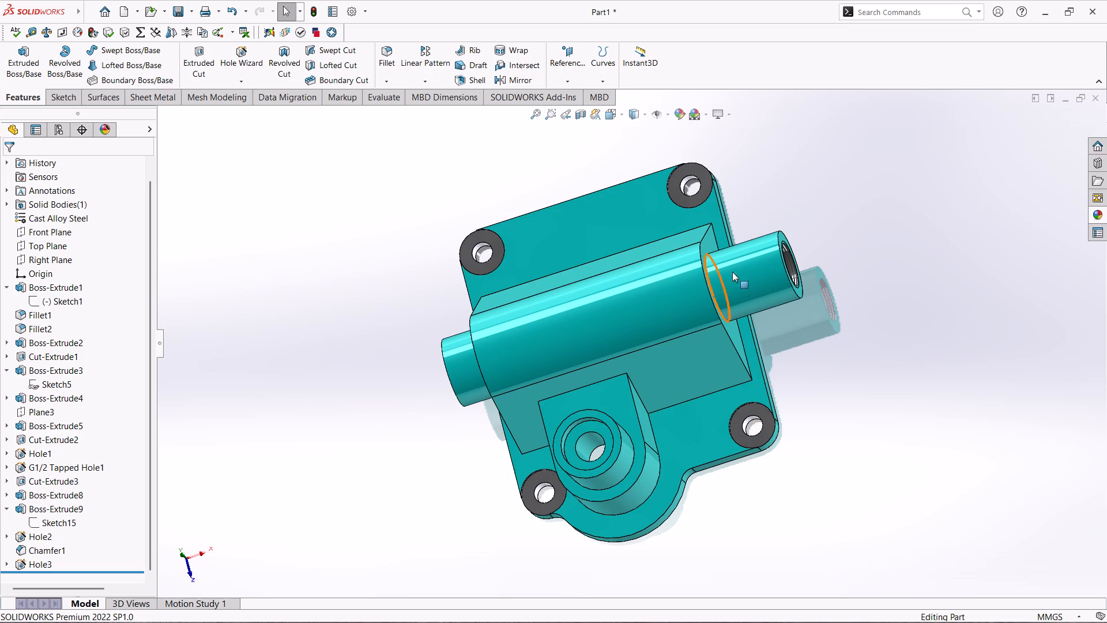
# Create a reference plane offset 42+46.5 mm from the base plate's side face below the unthreaded boss end, flipped inward across the body.
pyautogui.click(567, 80)
pyautogui.click(572, 96)
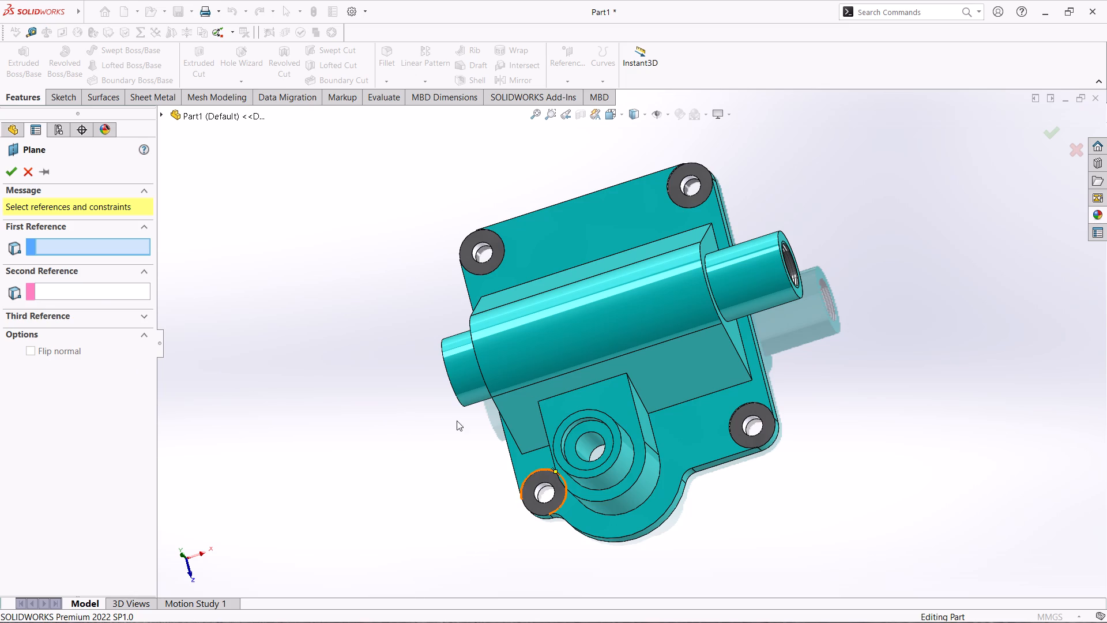
pyautogui.moveTo(901, 396); pyautogui.dragTo(1001, 343, button='middle')
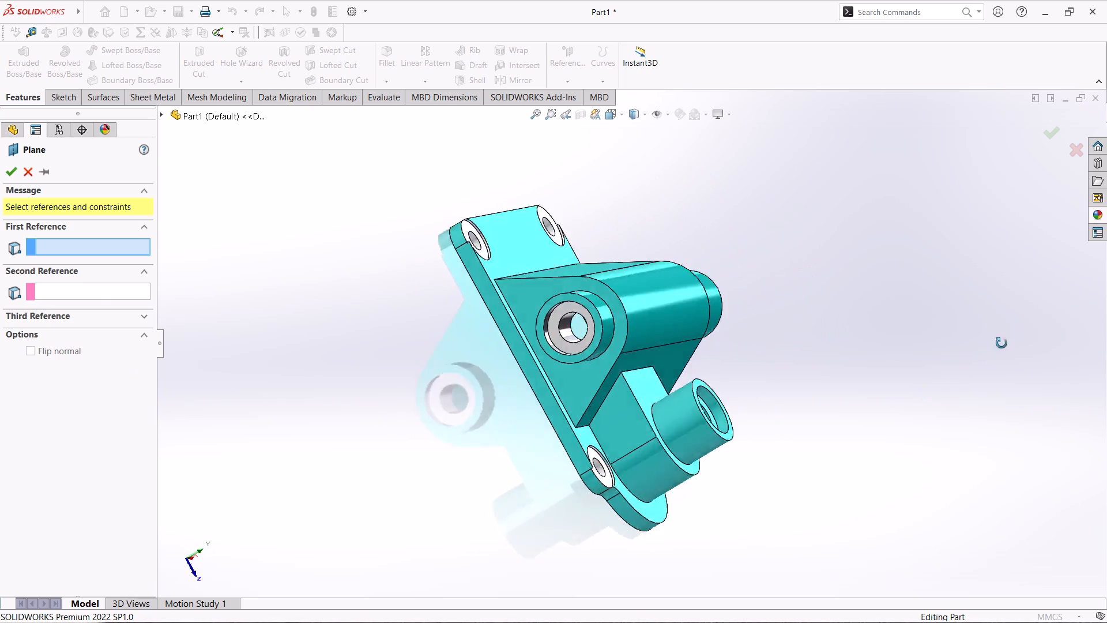
pyautogui.moveTo(1001, 343); pyautogui.dragTo(895, 349, button='middle')
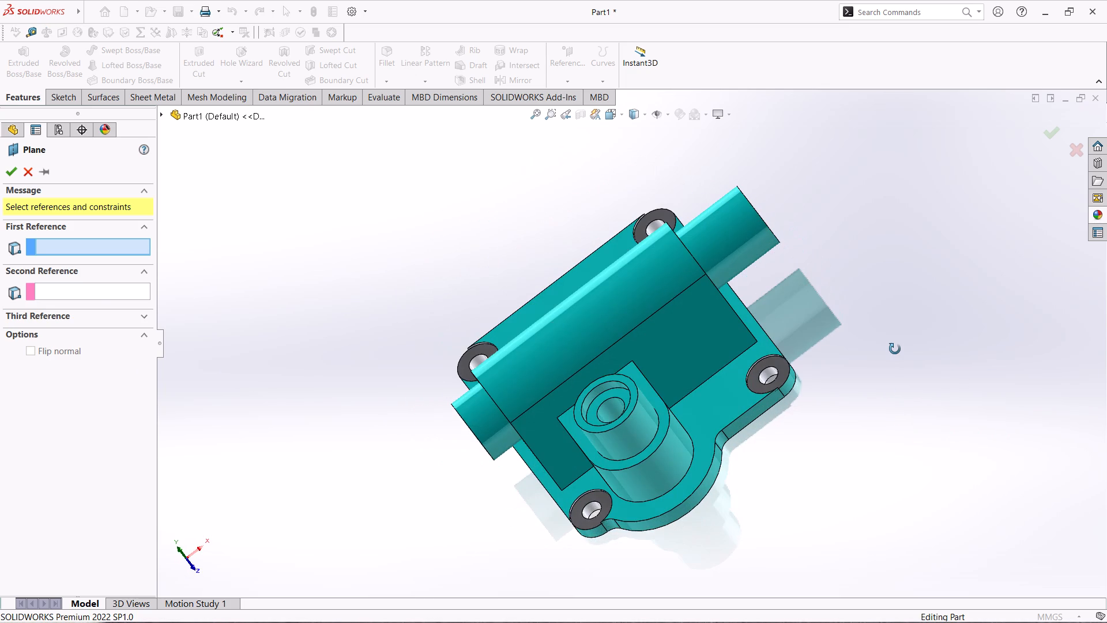
pyautogui.moveTo(895, 349); pyautogui.dragTo(895, 350, button='middle')
pyautogui.moveTo(631, 522); pyautogui.dragTo(588, 440, button='middle')
pyautogui.moveTo(950, 309); pyautogui.dragTo(965, 370, button='middle')
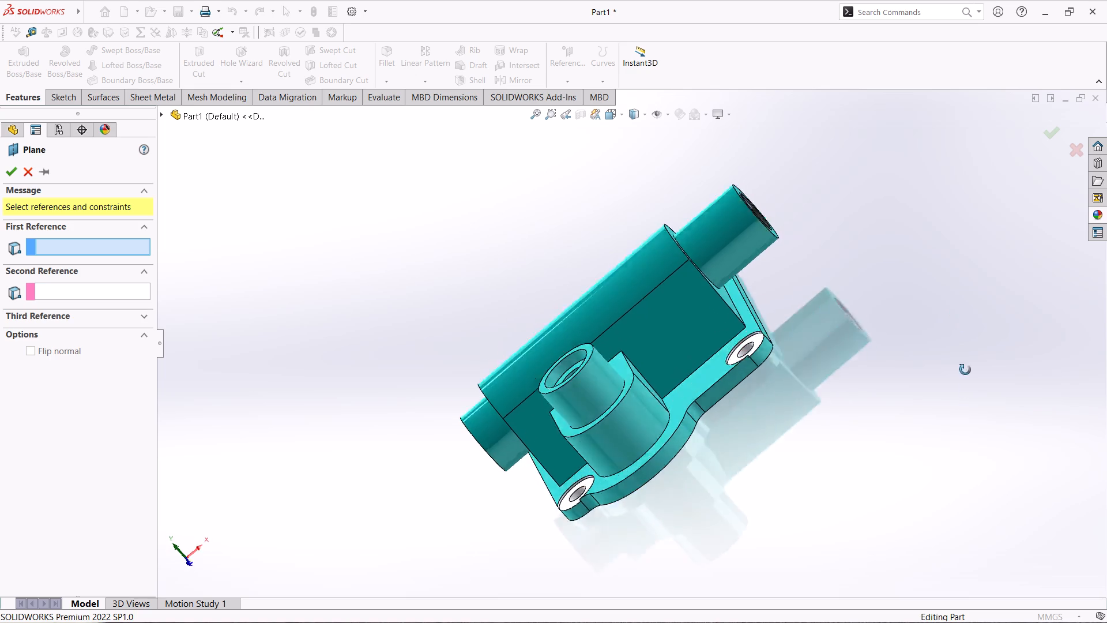
pyautogui.moveTo(965, 370); pyautogui.dragTo(963, 418, button='middle')
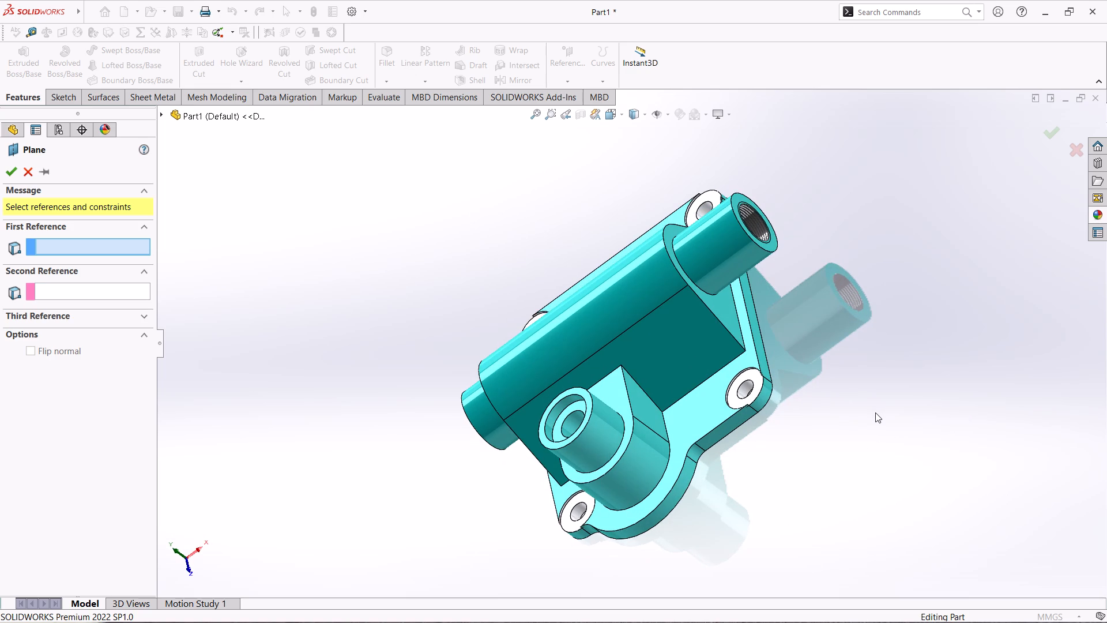
pyautogui.moveTo(795, 456); pyautogui.dragTo(868, 421, button='middle')
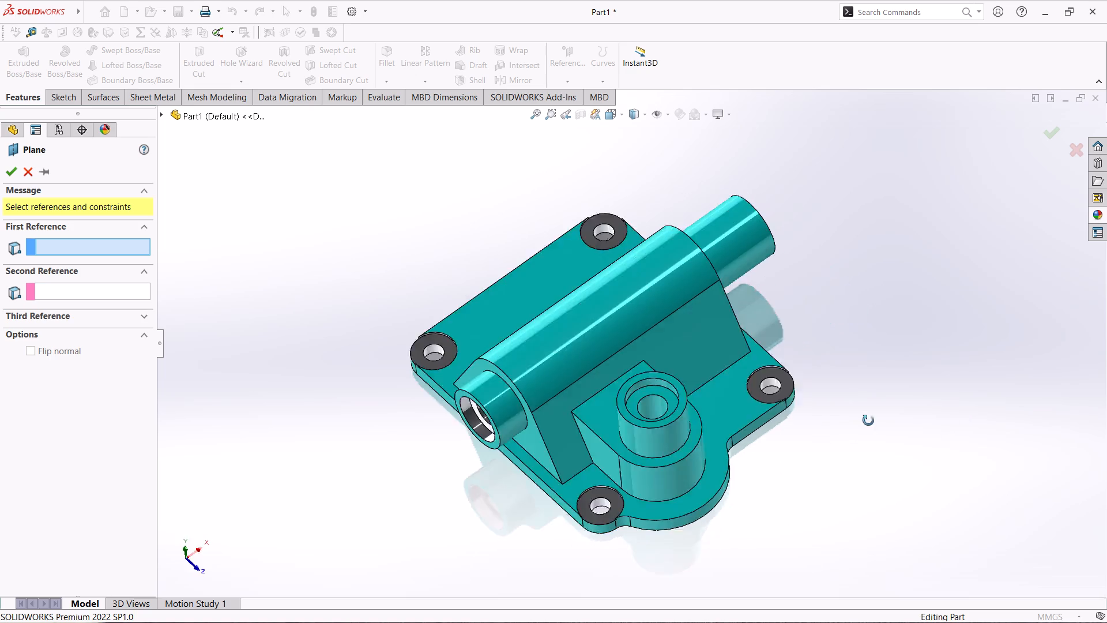
pyautogui.moveTo(868, 421); pyautogui.dragTo(879, 414, button='middle')
pyautogui.click(571, 492)
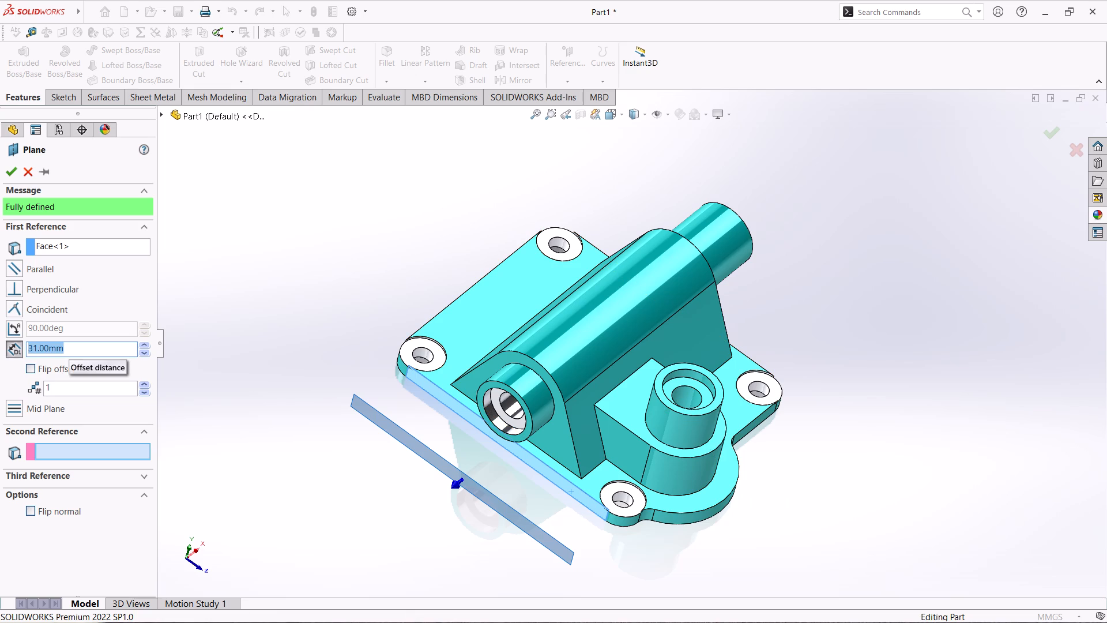
pyautogui.write('42+46.5')
pyautogui.press('Return')
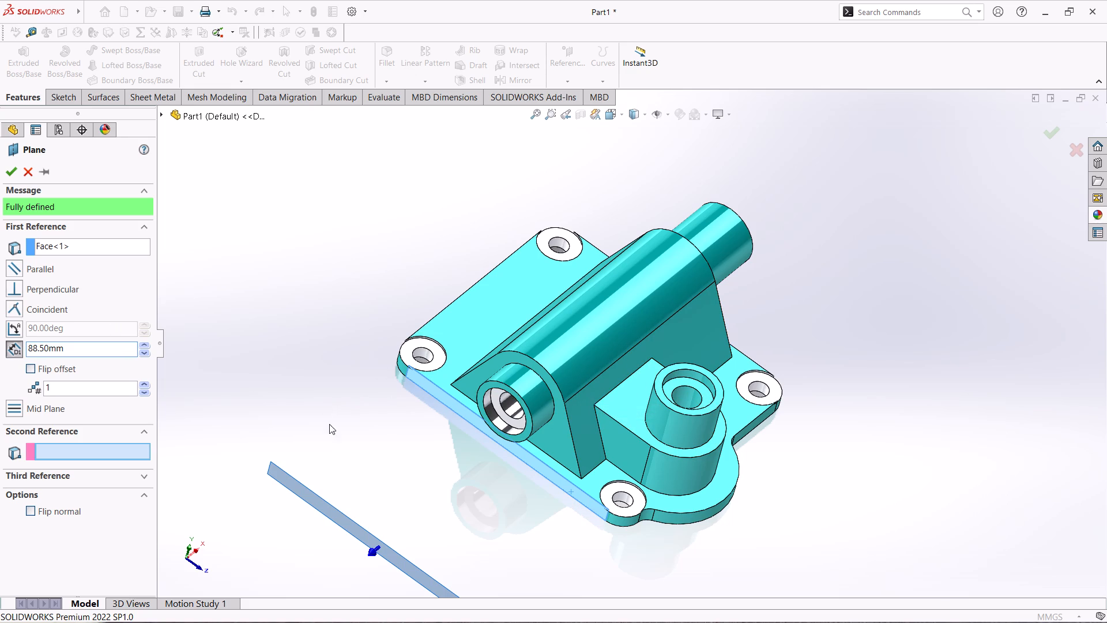
pyautogui.click(33, 365)
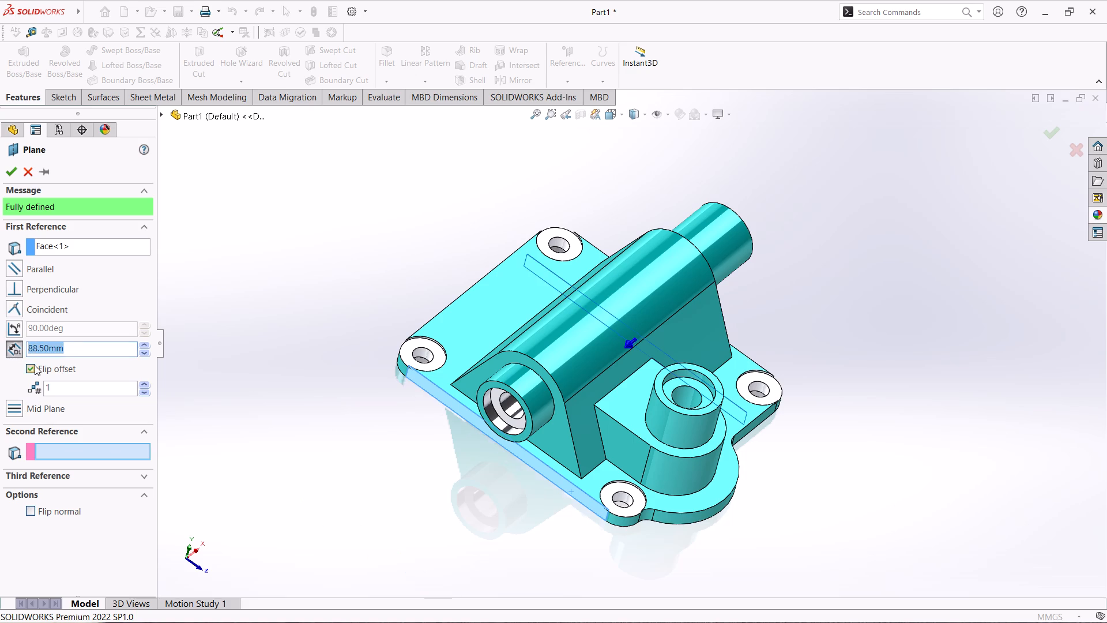
pyautogui.moveTo(831, 320); pyautogui.dragTo(743, 336, button='middle')
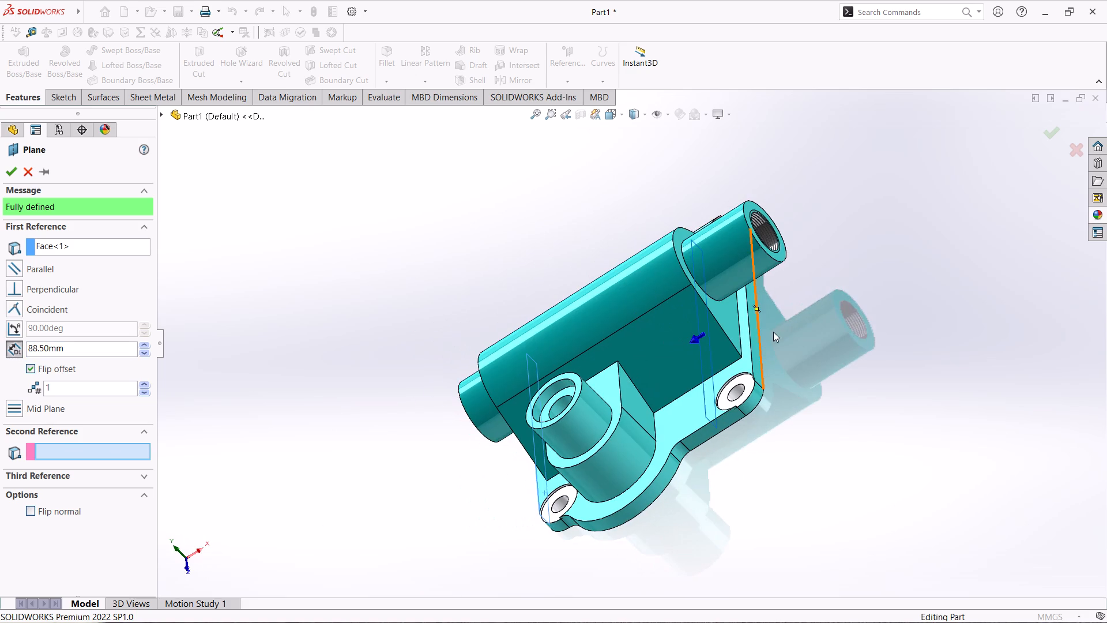
pyautogui.moveTo(775, 332); pyautogui.dragTo(800, 325, button='middle')
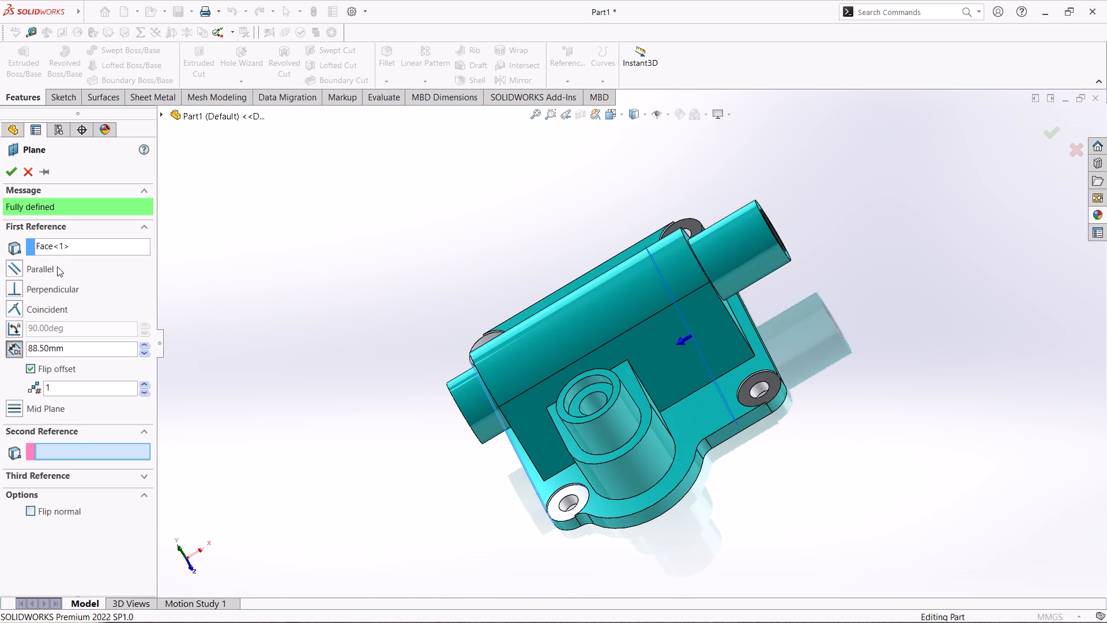
pyautogui.click(12, 167)
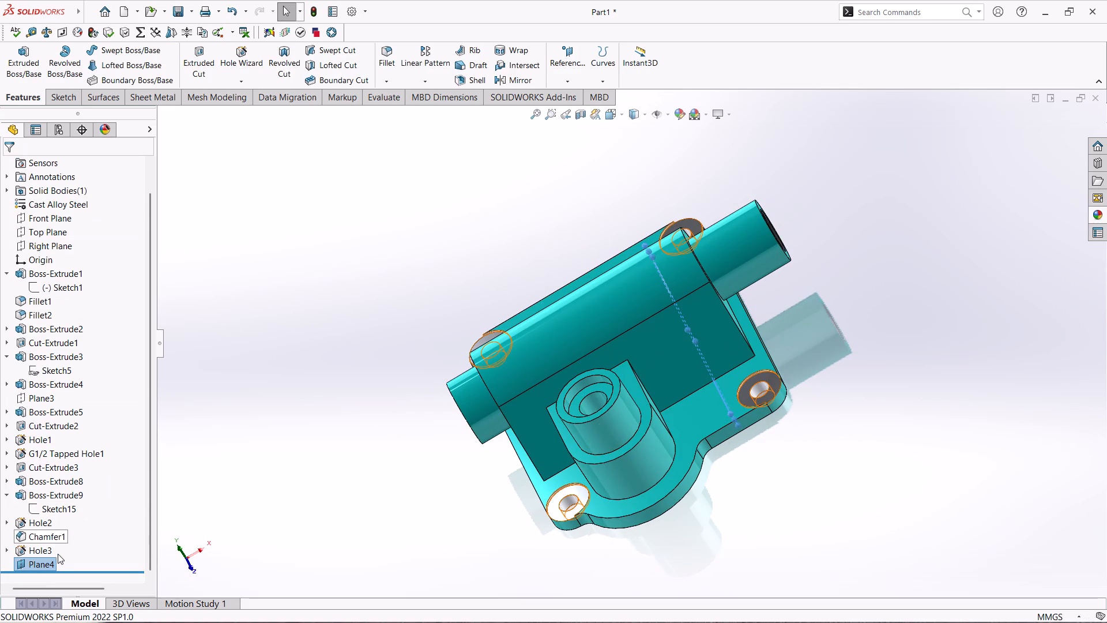
# Sketch two centerlines on the new offset plane meeting at the bore centre: one vertical from above, one sloping up away from the lug.
pyautogui.rightClick(55, 559)
pyautogui.click(66, 337)
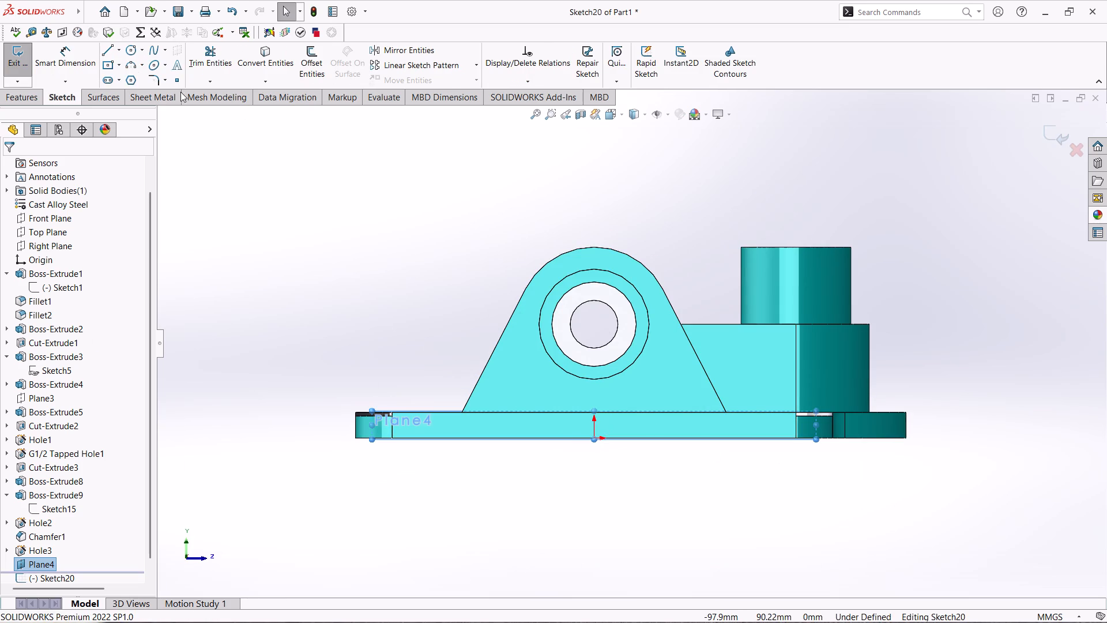
pyautogui.click(118, 50)
pyautogui.click(134, 83)
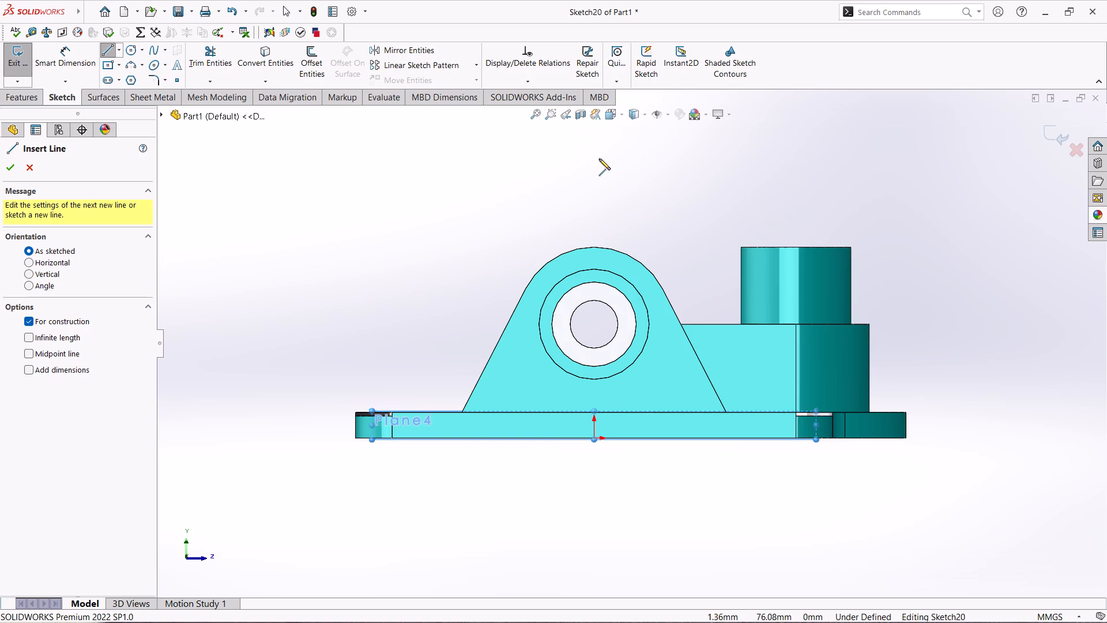
pyautogui.click(593, 184)
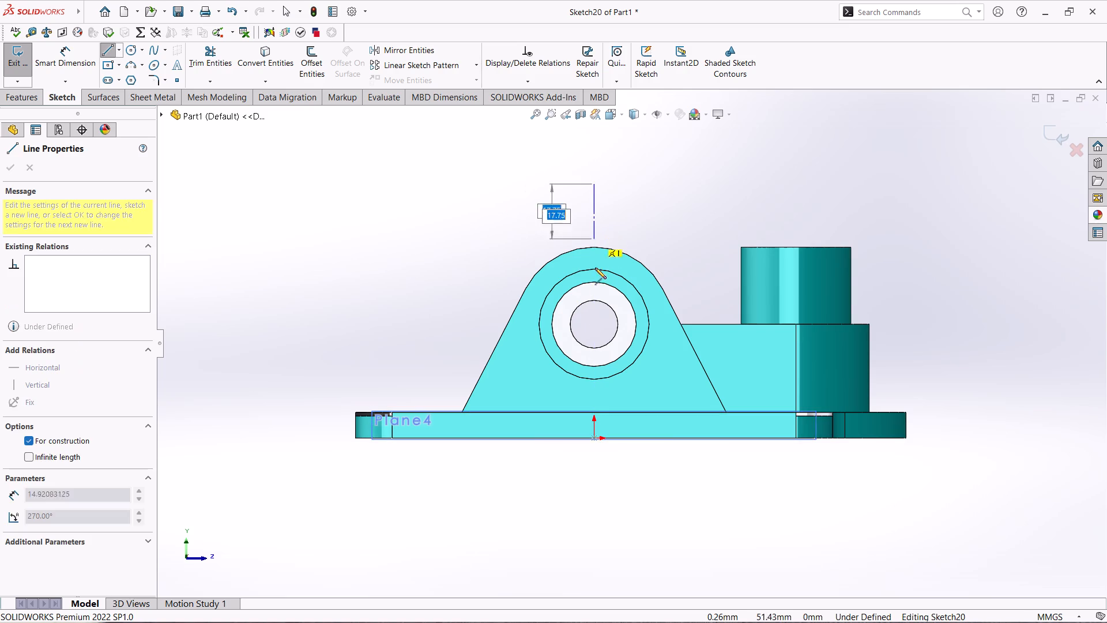
pyautogui.click(592, 324)
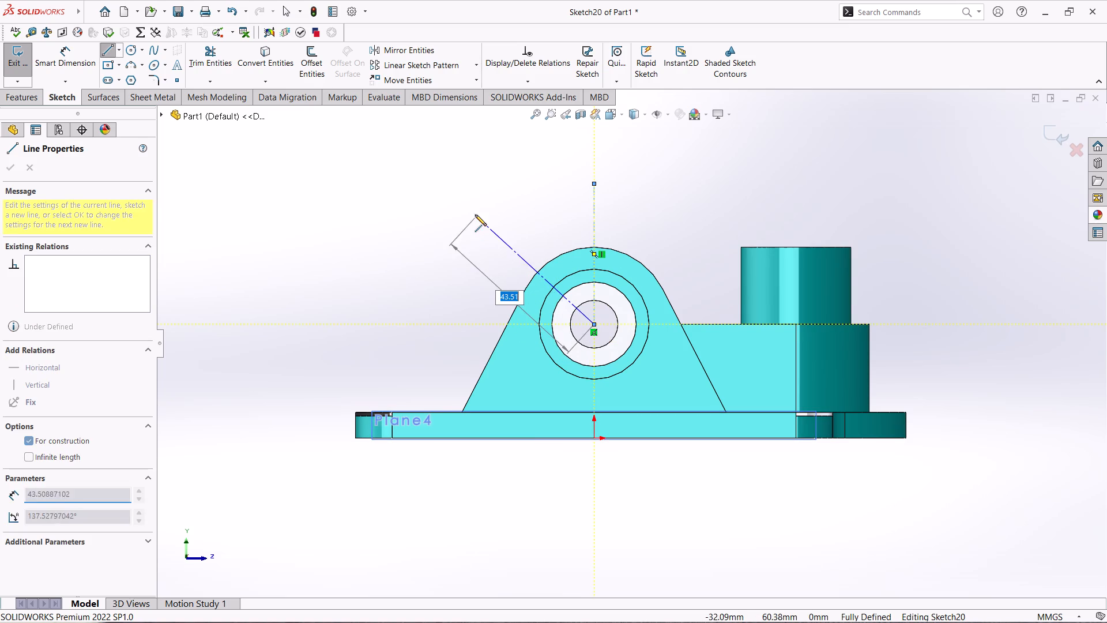
pyautogui.click(420, 182)
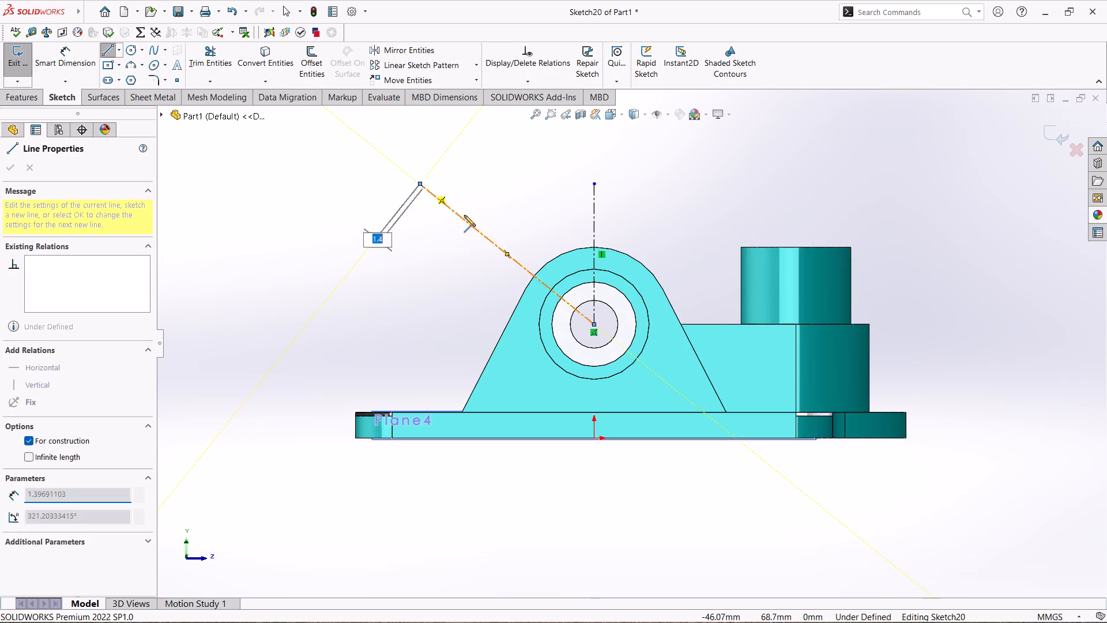
pyautogui.press('Escape')
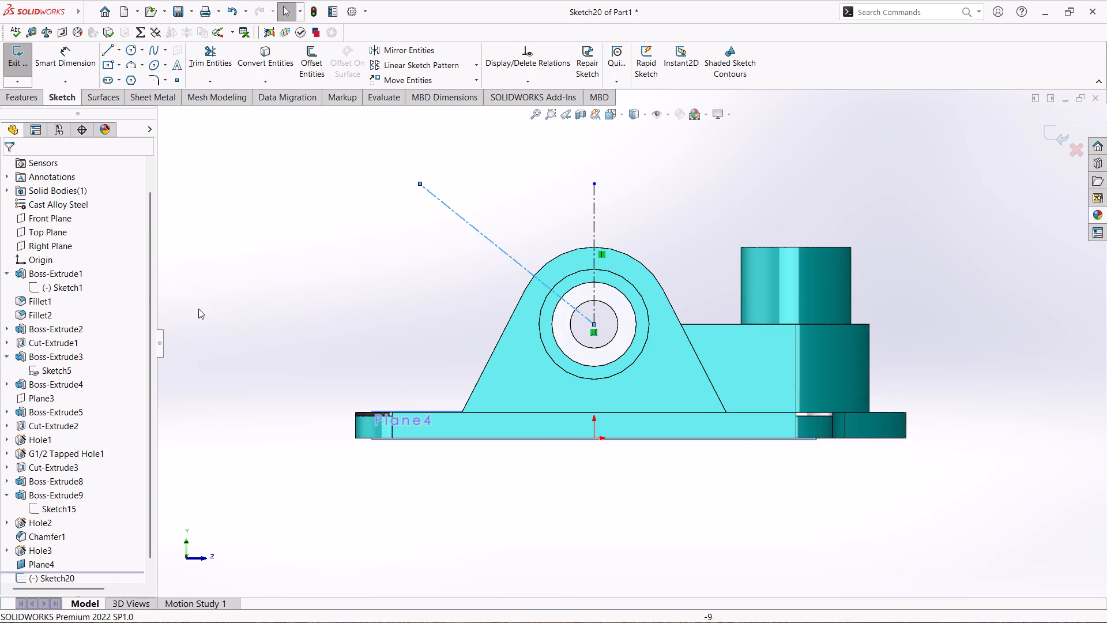
# Sketch three connected lines from the lug's lower corner: vertical upward, sloping up across the inclined centerline, and back down to the lug's rounded edge.
pyautogui.click(110, 51)
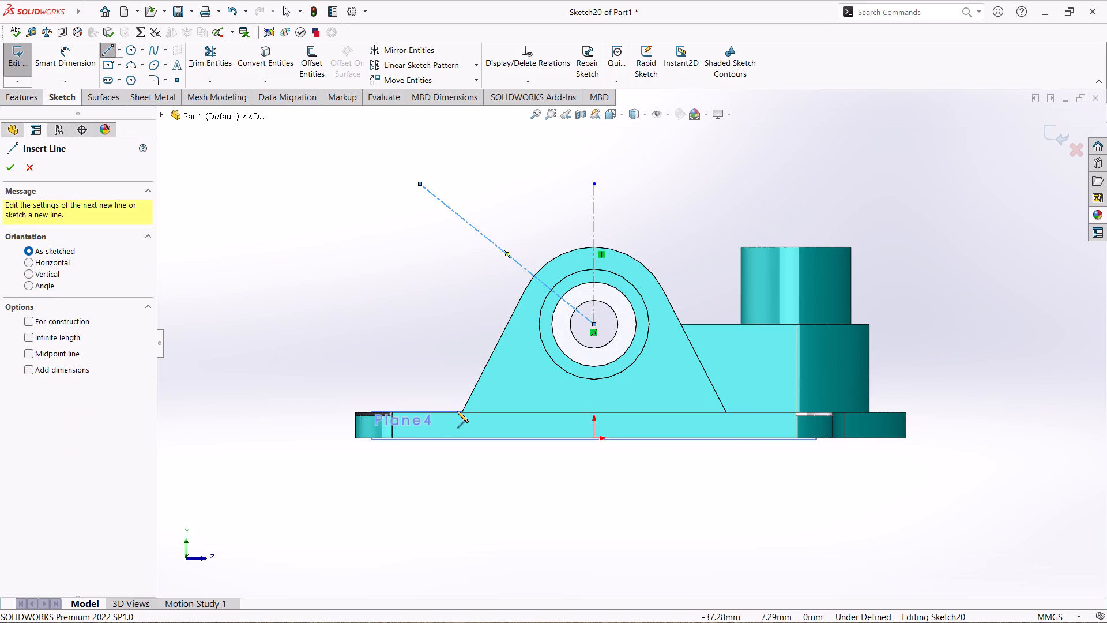
pyautogui.scroll(-2, 462, 415)
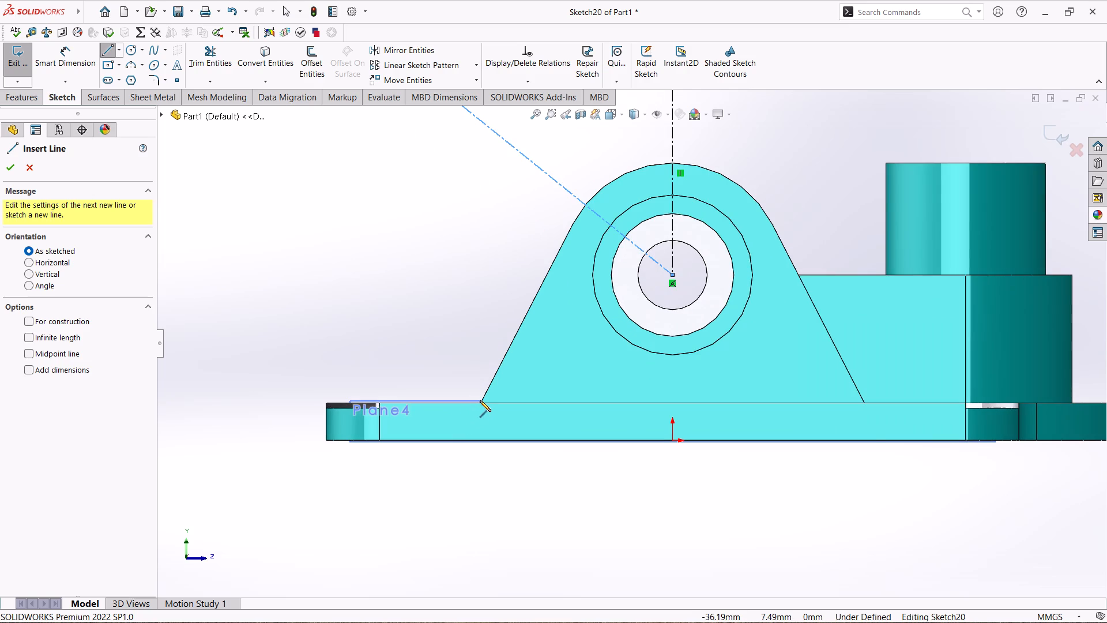
pyautogui.scroll(-4, 479, 407)
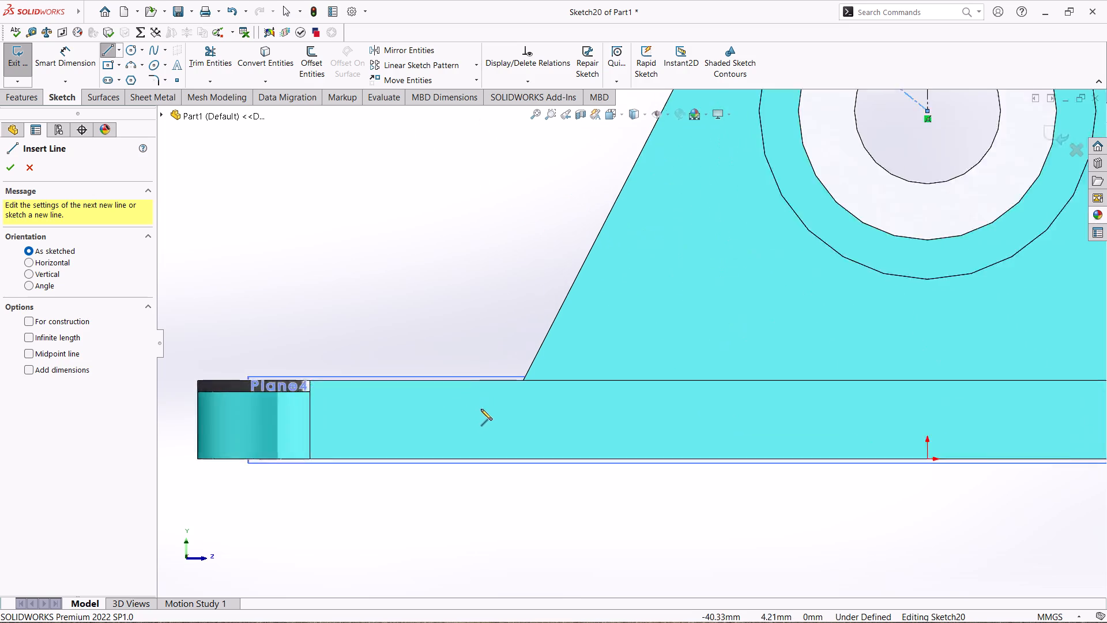
pyautogui.scroll(-3, 481, 409)
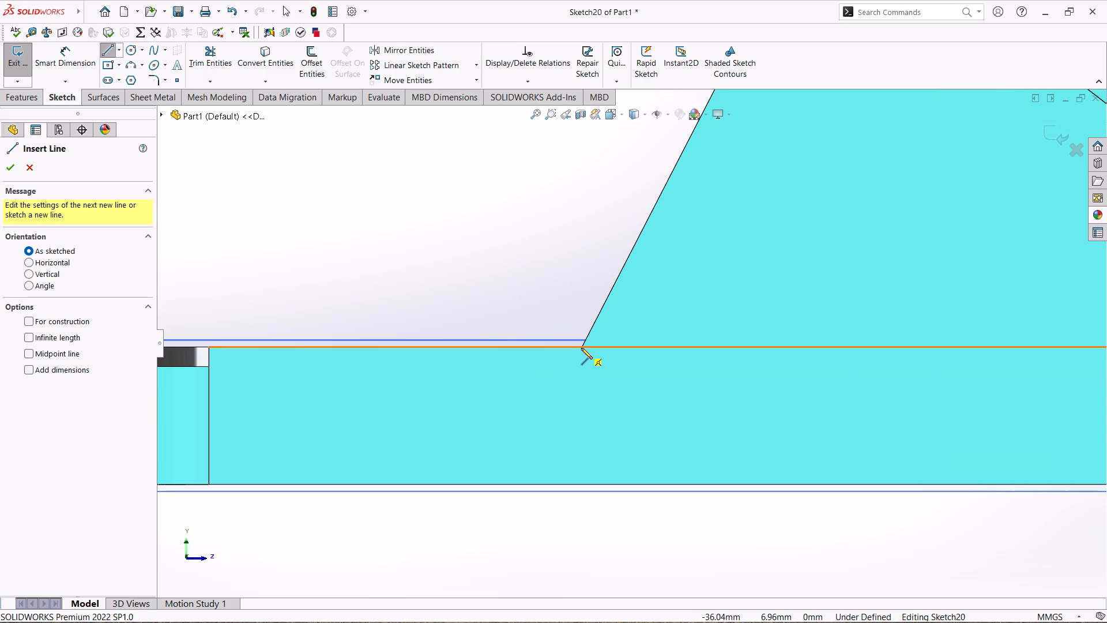
pyautogui.click(581, 348)
pyautogui.scroll(6, 578, 301)
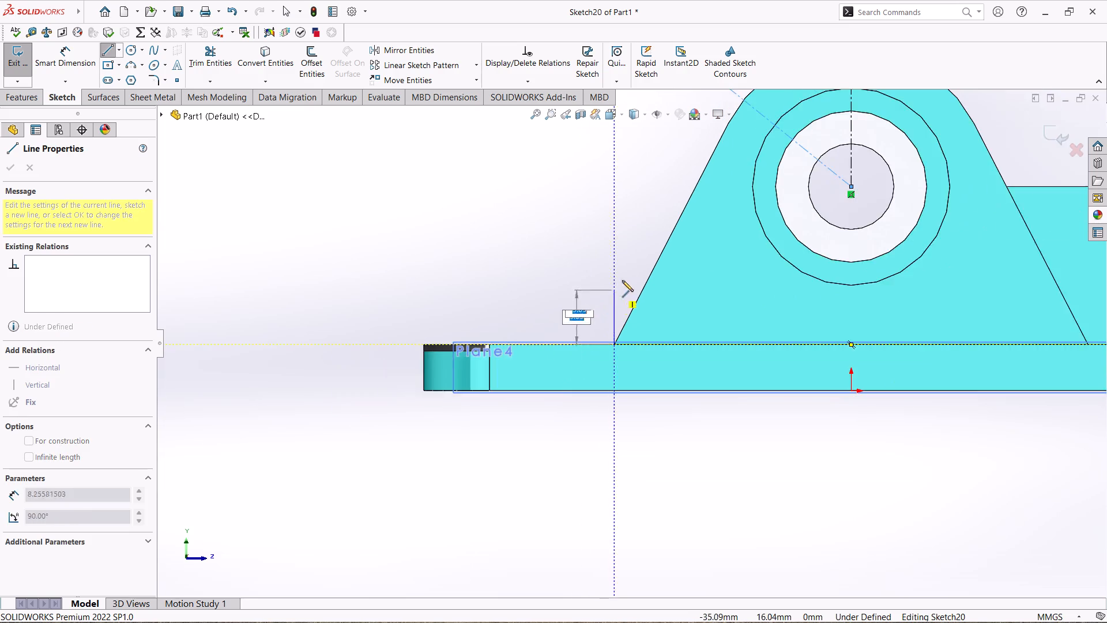
pyautogui.scroll(2, 622, 280)
pyautogui.scroll(2, 622, 218)
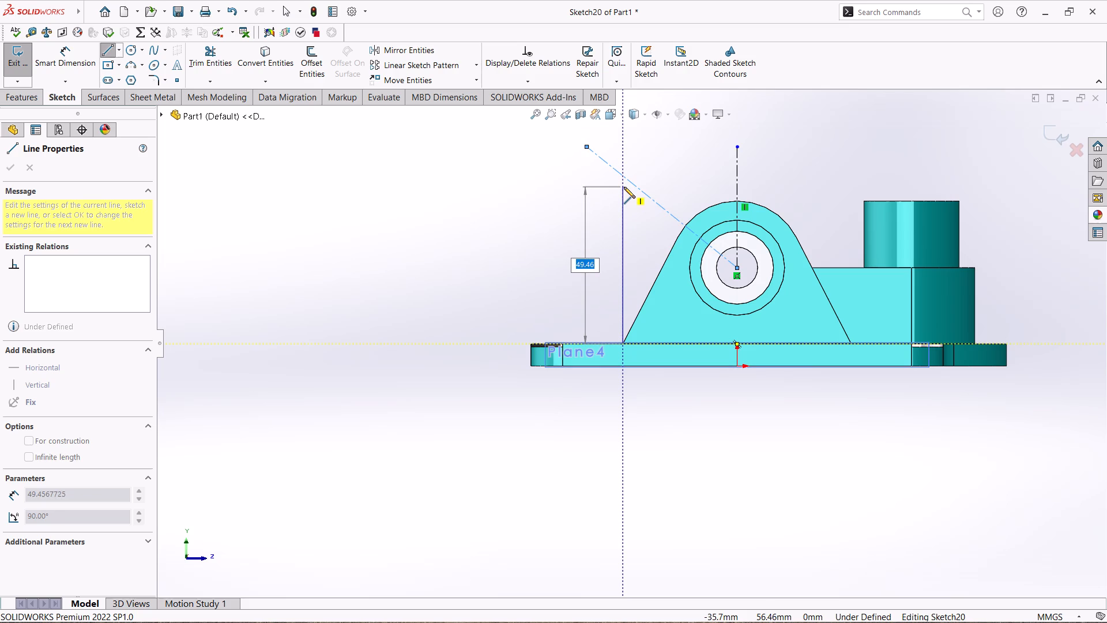
pyautogui.click(623, 228)
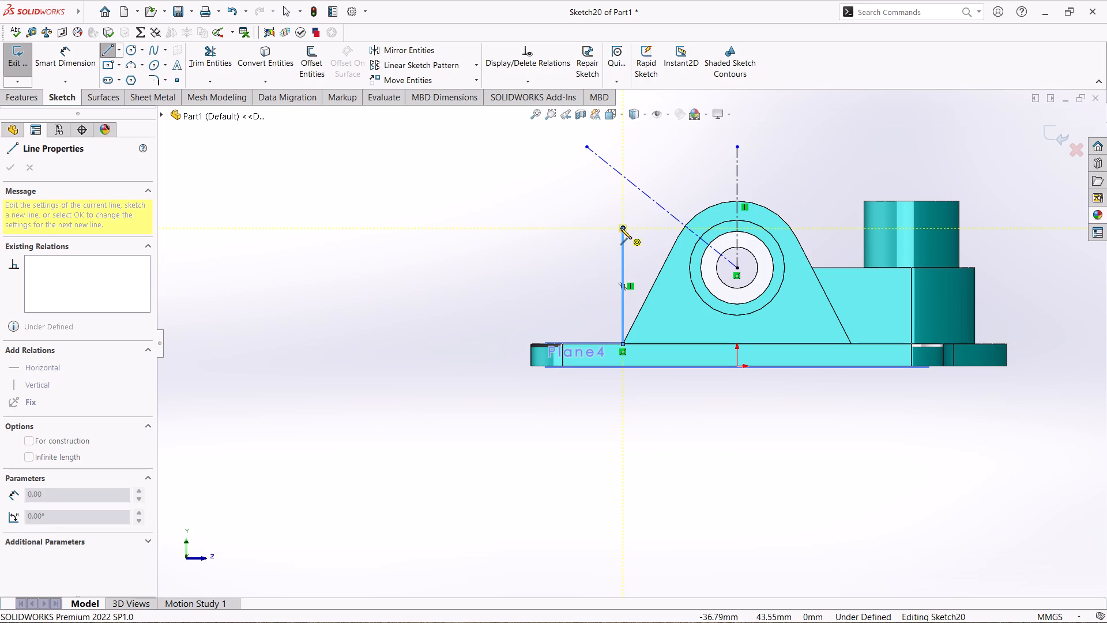
pyautogui.click(671, 171)
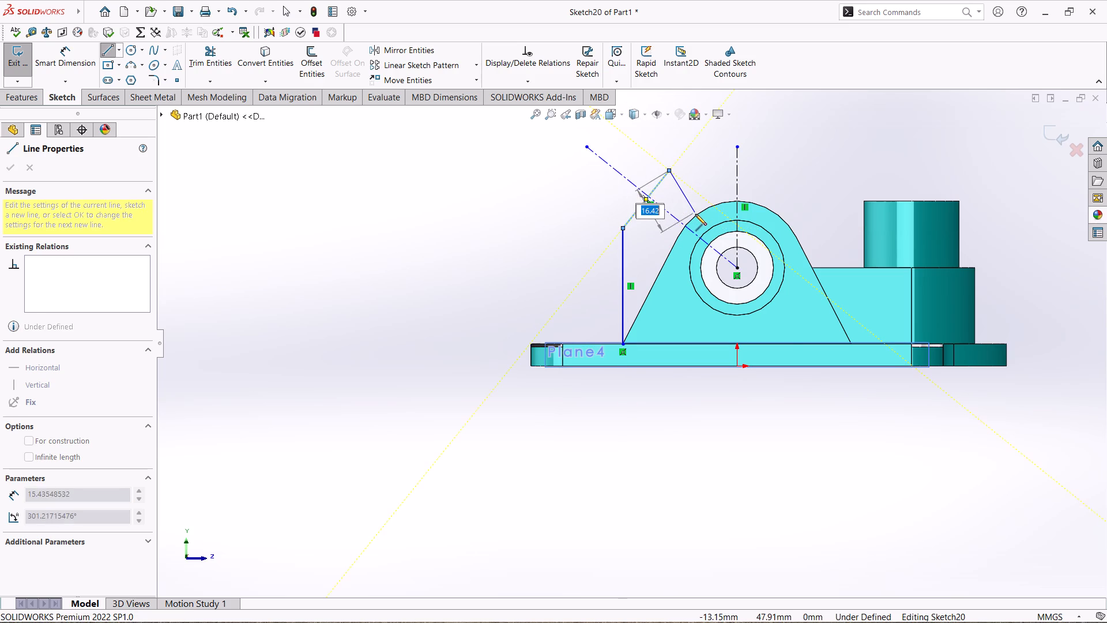
pyautogui.click(695, 213)
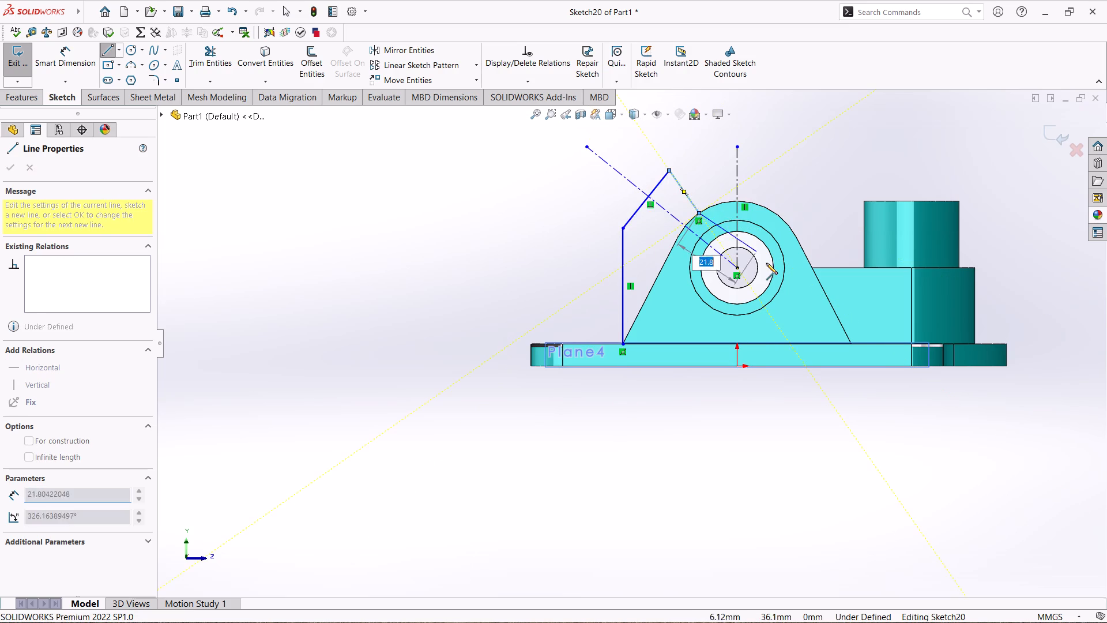
pyautogui.press('Escape')
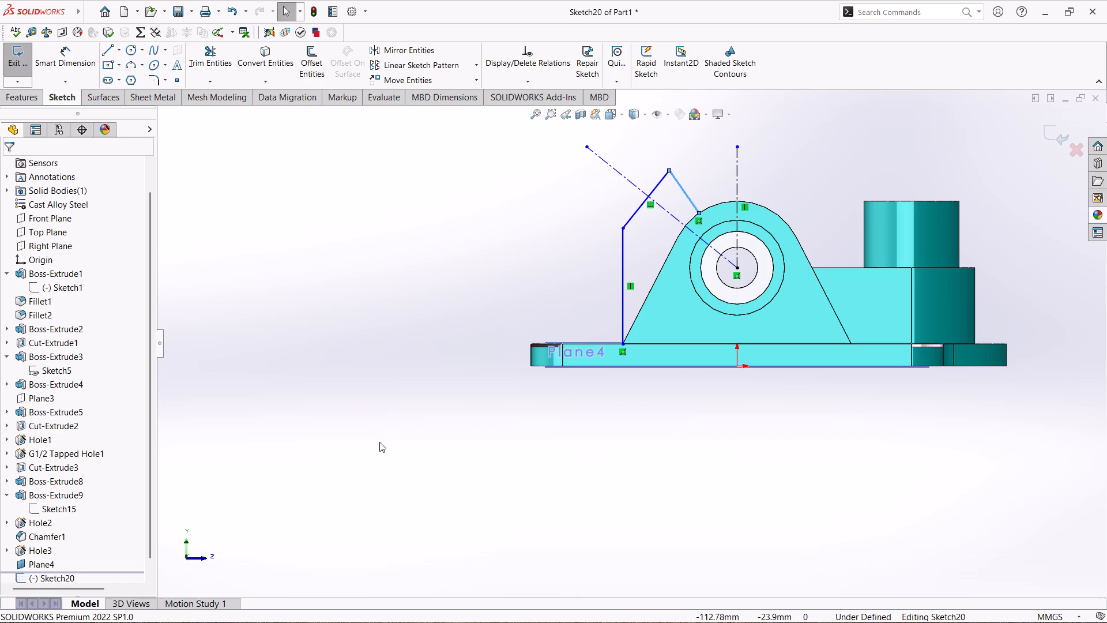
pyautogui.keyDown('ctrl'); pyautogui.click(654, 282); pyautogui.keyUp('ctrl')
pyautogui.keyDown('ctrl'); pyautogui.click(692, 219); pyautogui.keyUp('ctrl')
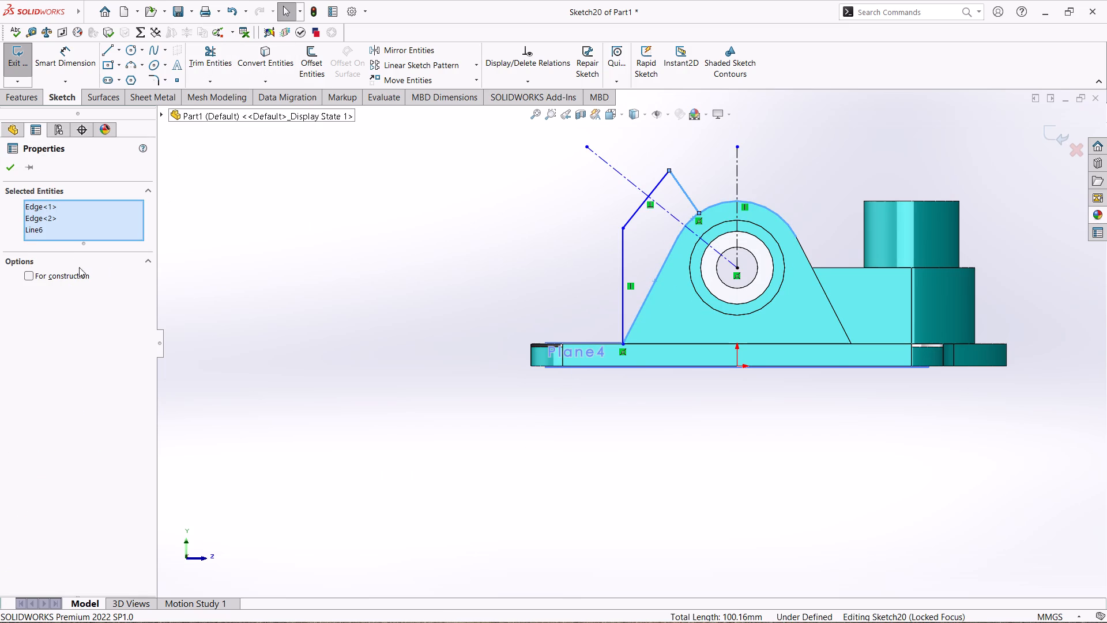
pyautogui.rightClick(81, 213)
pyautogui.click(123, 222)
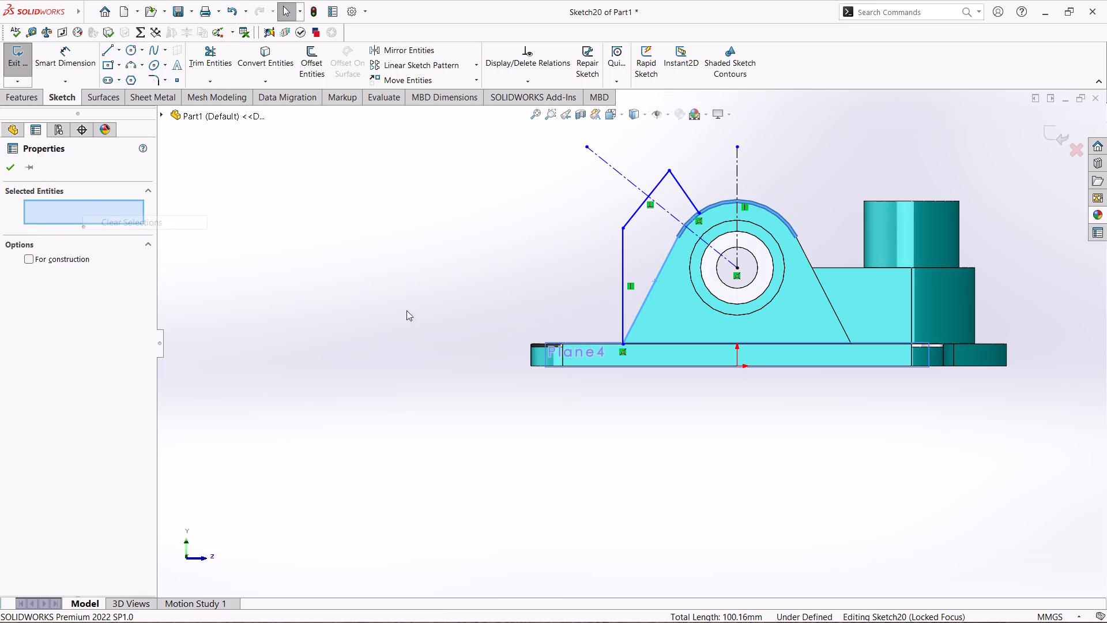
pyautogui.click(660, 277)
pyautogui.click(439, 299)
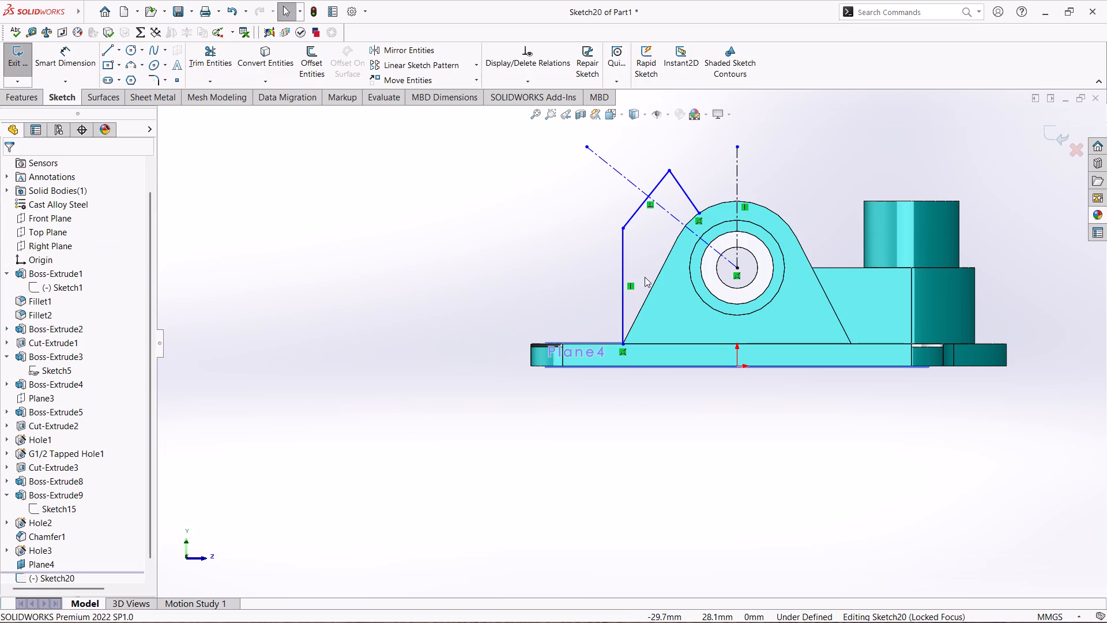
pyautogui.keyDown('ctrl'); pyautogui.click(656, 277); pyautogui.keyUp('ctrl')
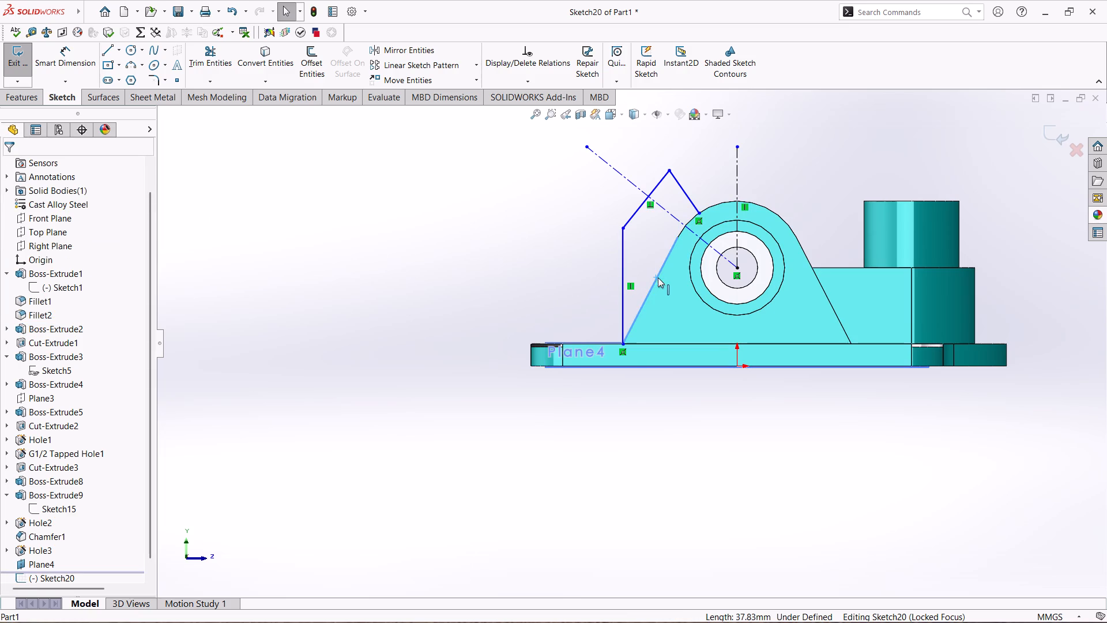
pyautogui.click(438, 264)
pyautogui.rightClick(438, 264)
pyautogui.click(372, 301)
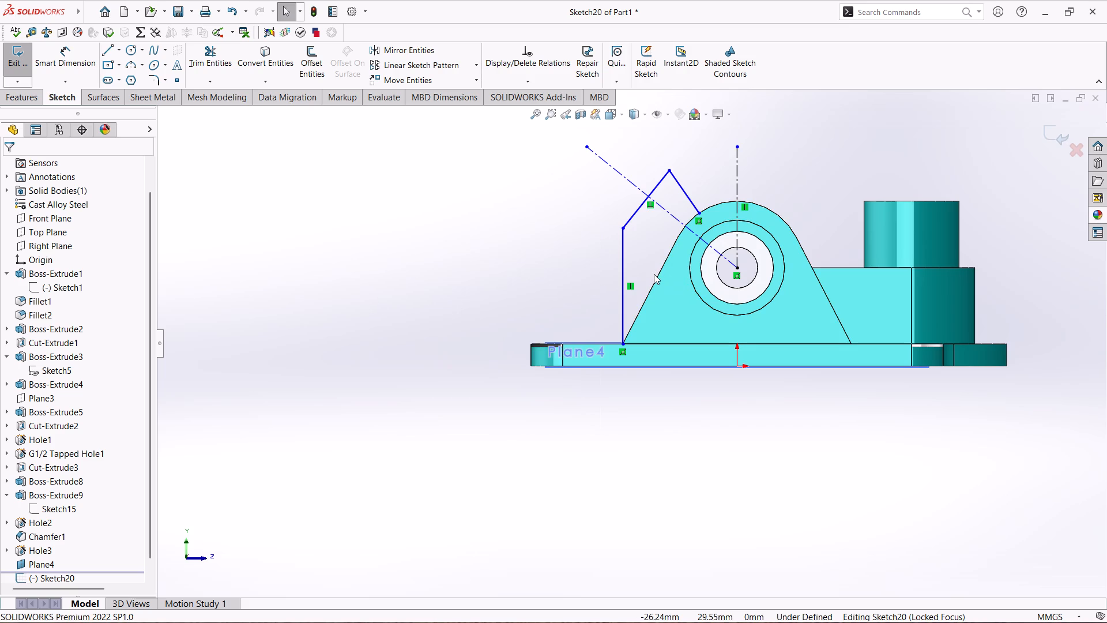
# Convert the lug's sloping side edge and rounded top edge into entities of the current sketch.
pyautogui.keyDown('ctrl'); pyautogui.click(658, 278); pyautogui.keyUp('ctrl')
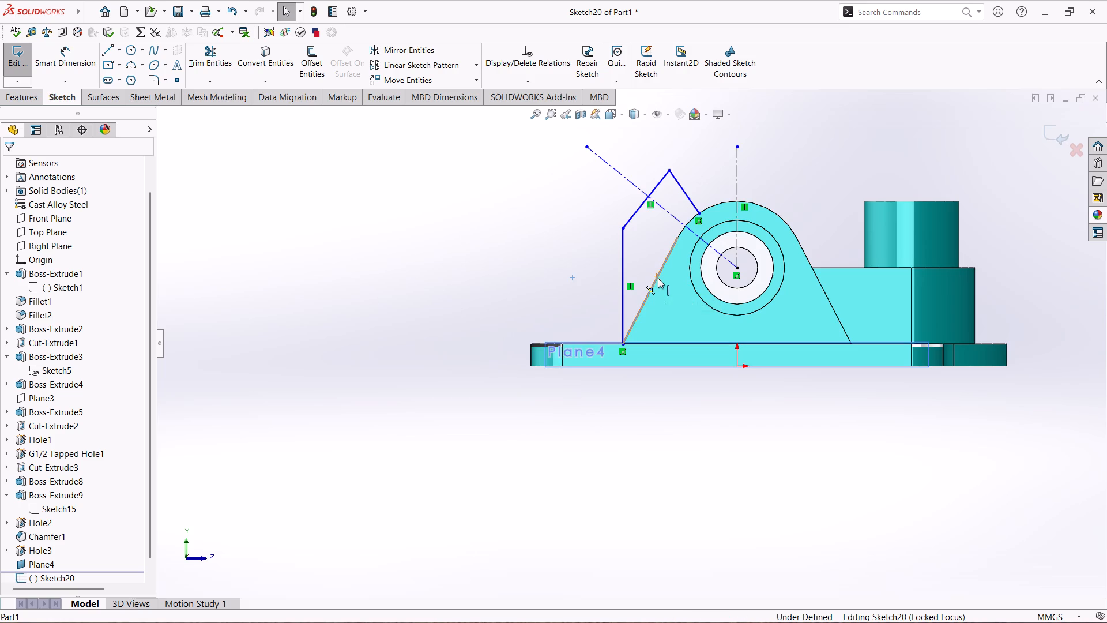
pyautogui.keyDown('ctrl'); pyautogui.click(690, 219); pyautogui.keyUp('ctrl')
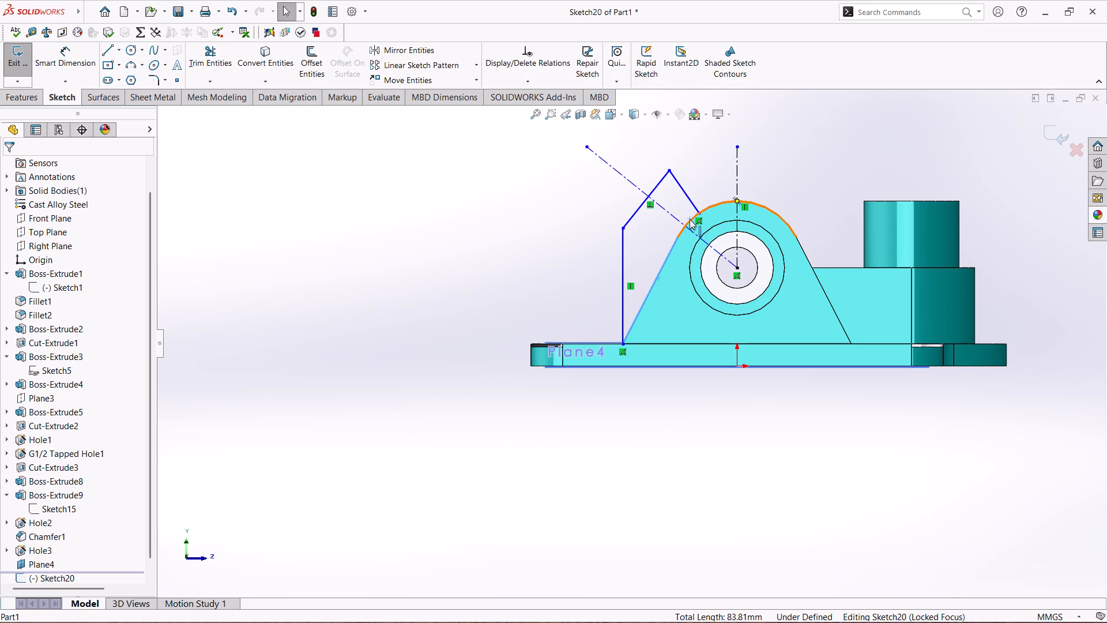
pyautogui.click(267, 62)
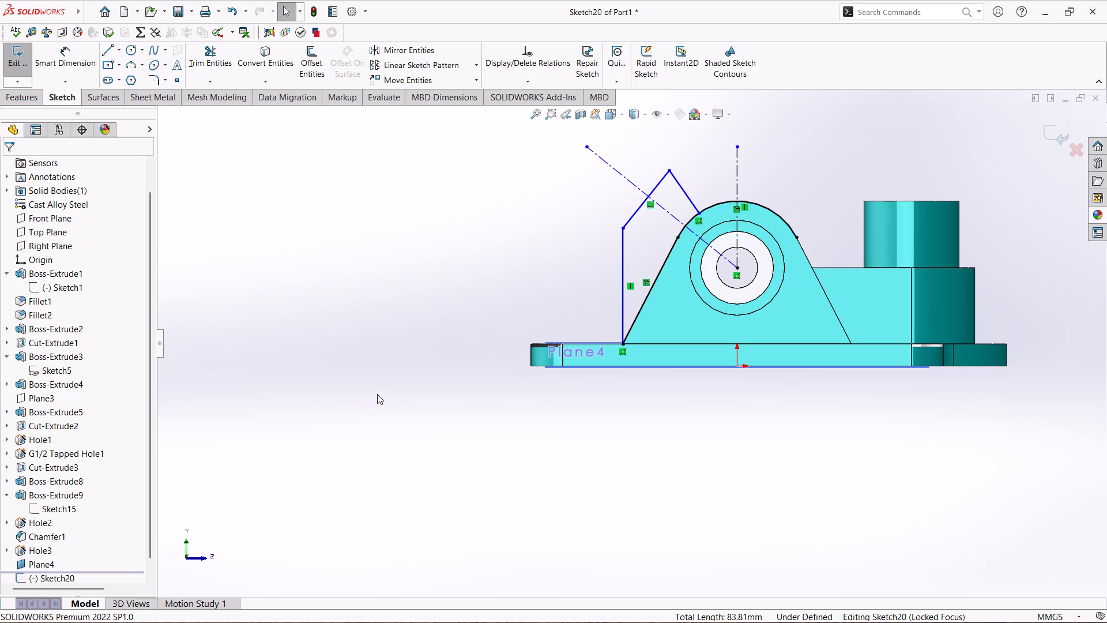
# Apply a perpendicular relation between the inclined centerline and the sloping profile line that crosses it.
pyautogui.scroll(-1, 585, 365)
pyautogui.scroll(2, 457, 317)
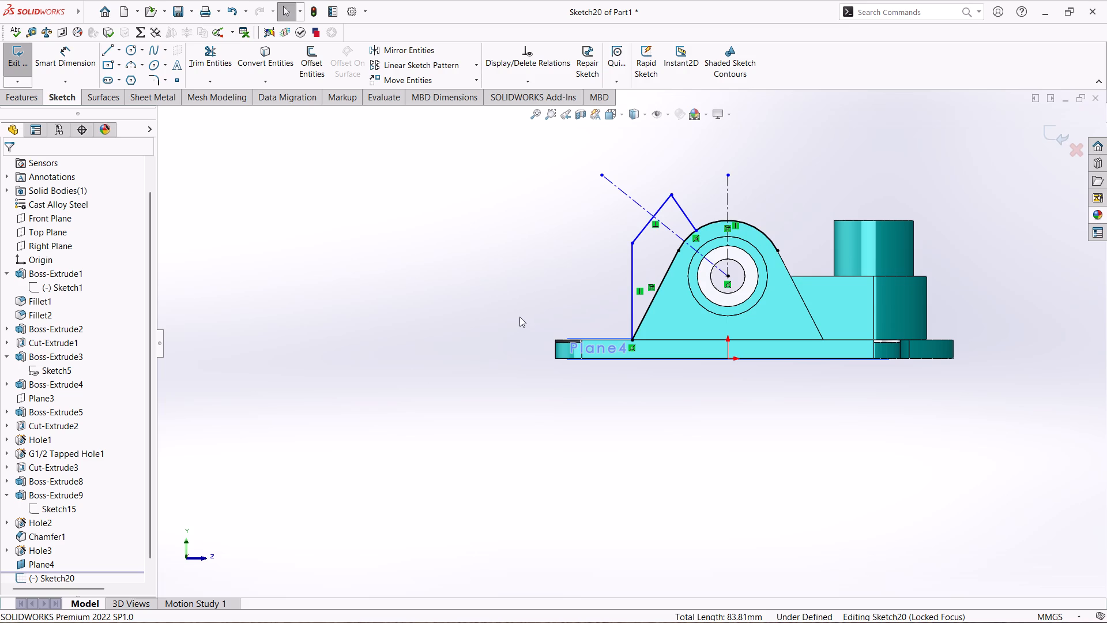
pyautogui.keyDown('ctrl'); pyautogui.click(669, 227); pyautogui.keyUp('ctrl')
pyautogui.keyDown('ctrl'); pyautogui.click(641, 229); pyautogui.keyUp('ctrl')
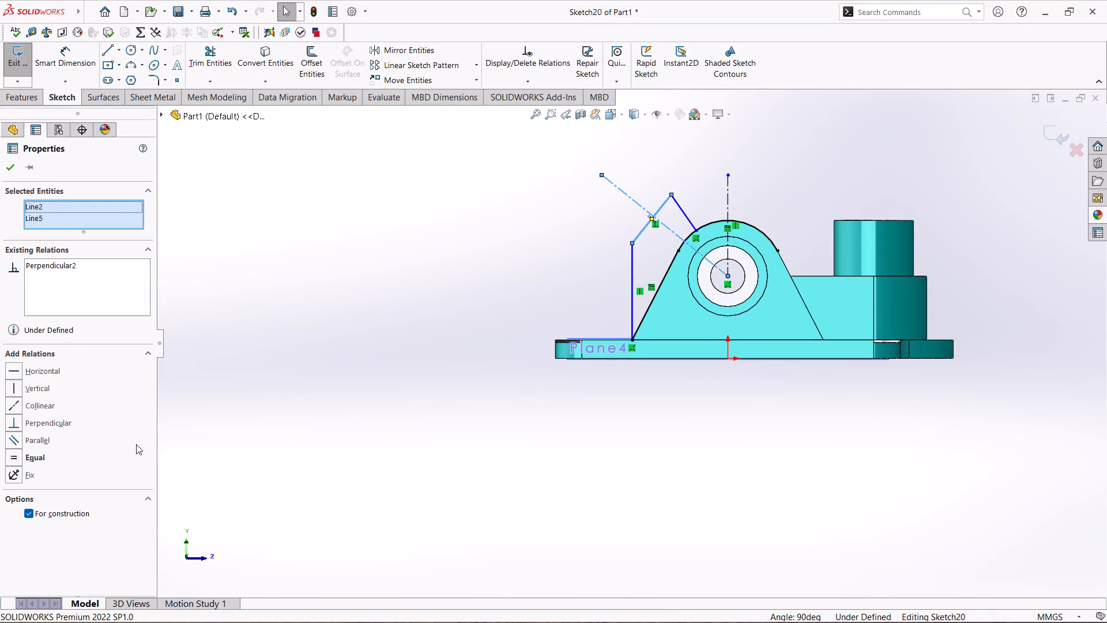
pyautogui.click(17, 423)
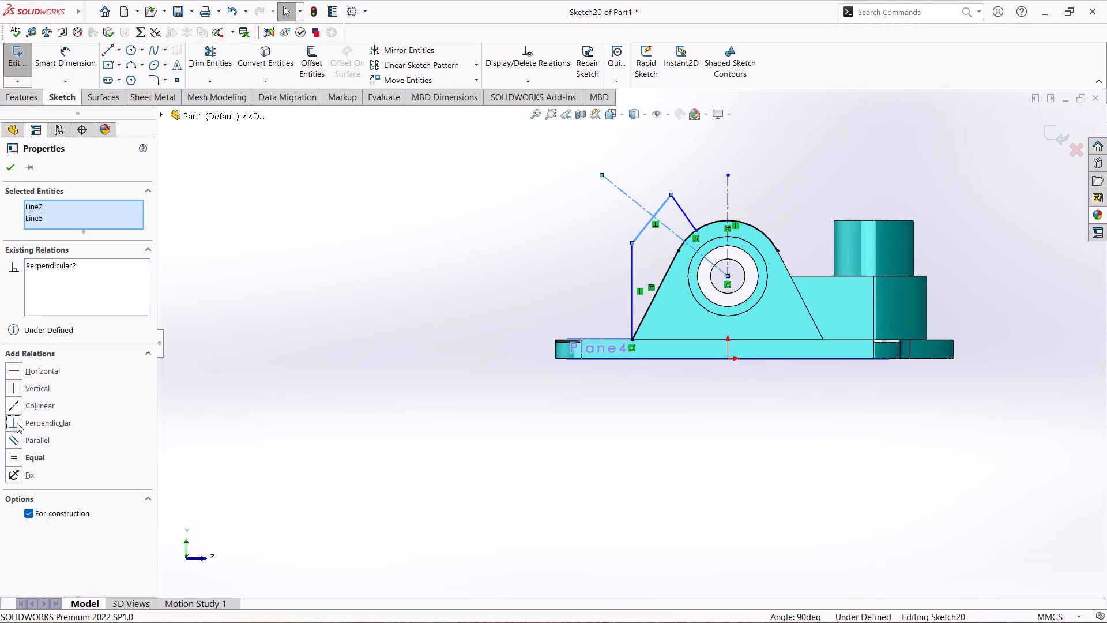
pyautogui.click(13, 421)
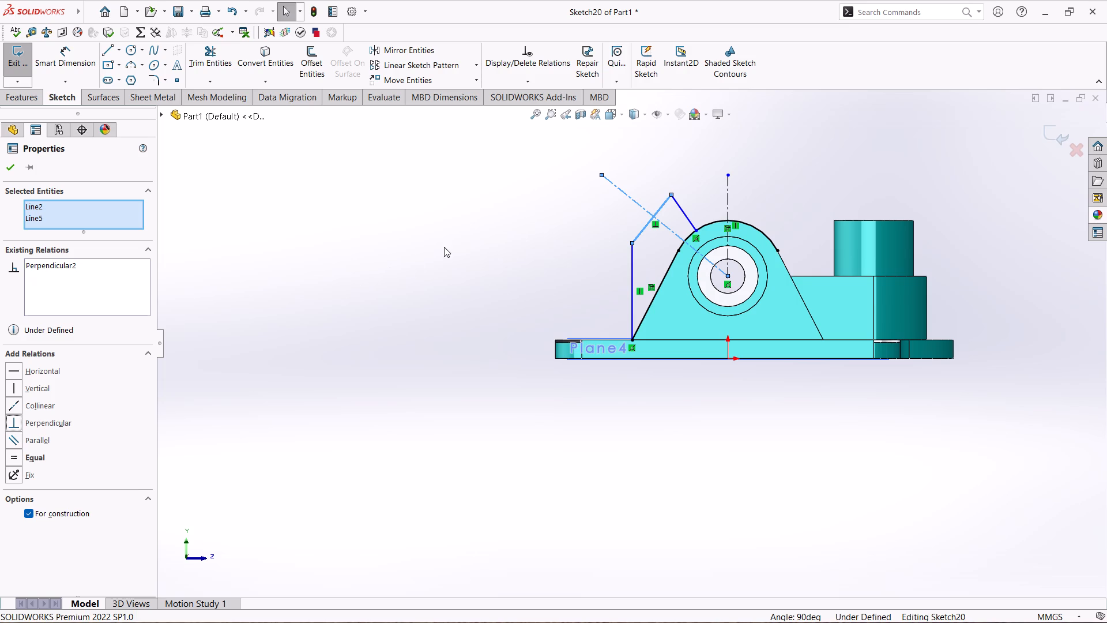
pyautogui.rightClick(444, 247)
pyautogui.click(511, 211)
# Dimension the angle between the vertical and inclined centerlines as 60°.
pyautogui.click(86, 61)
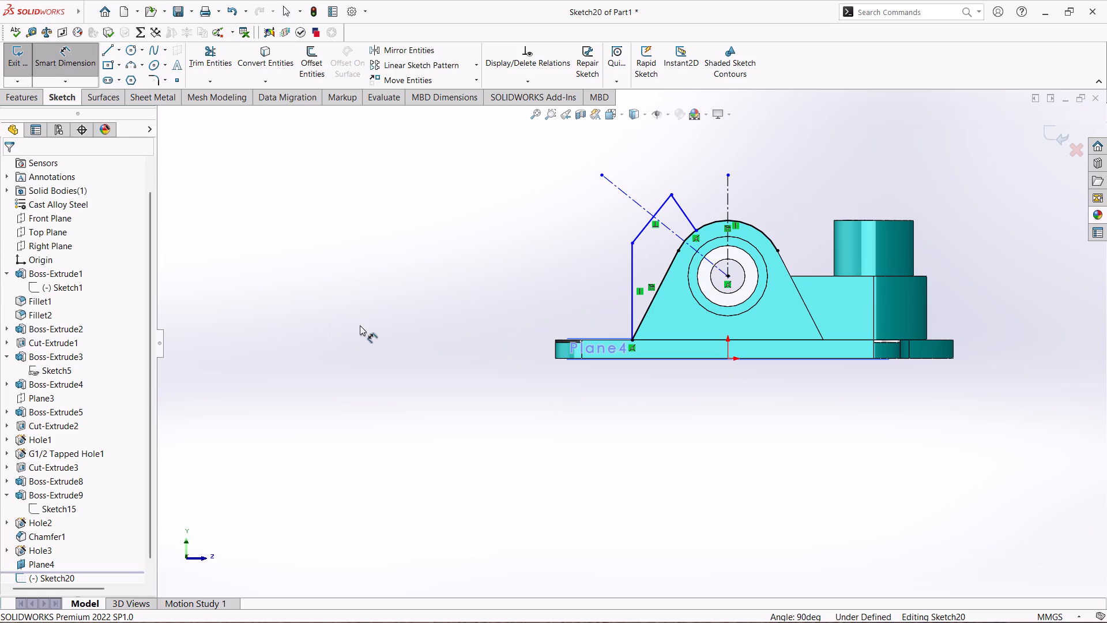
pyautogui.click(694, 247)
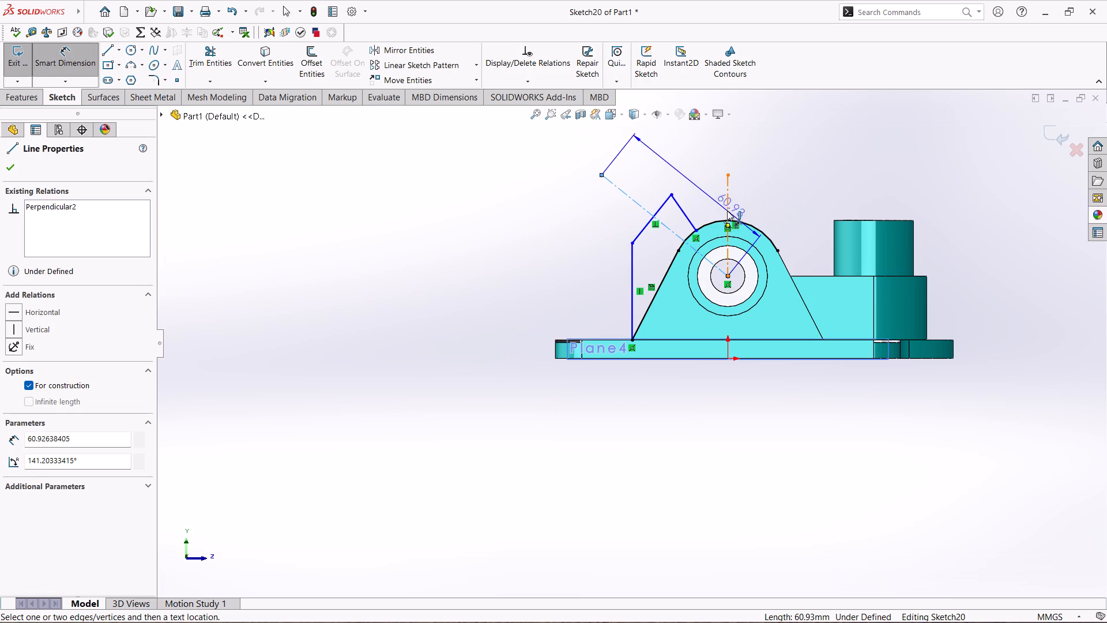
pyautogui.click(727, 211)
pyautogui.click(704, 190)
pyautogui.write('60')
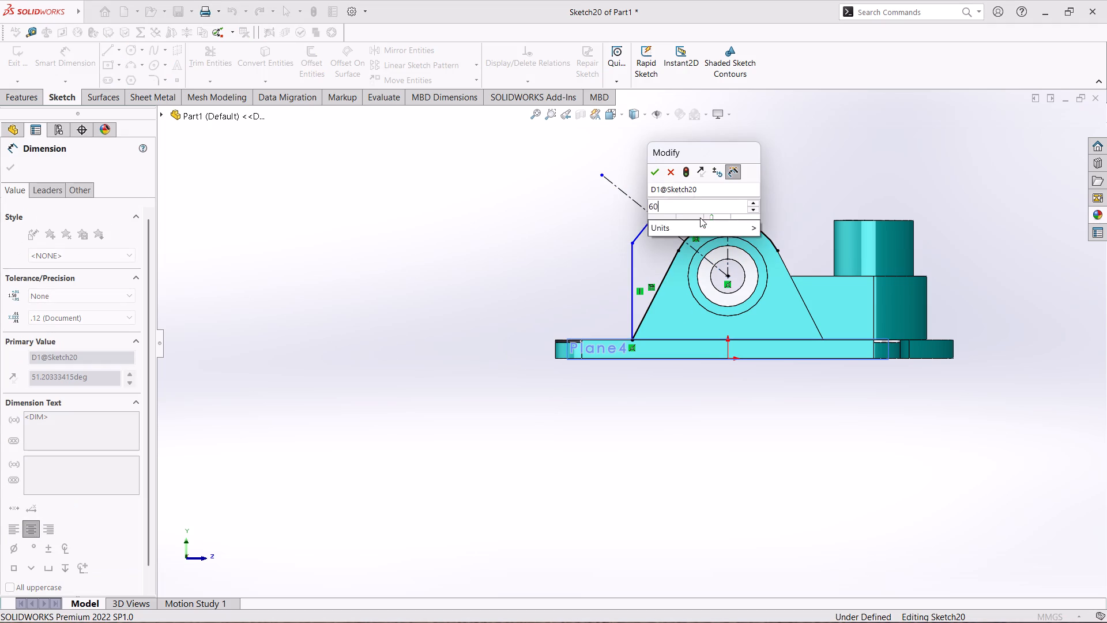
pyautogui.press('Return')
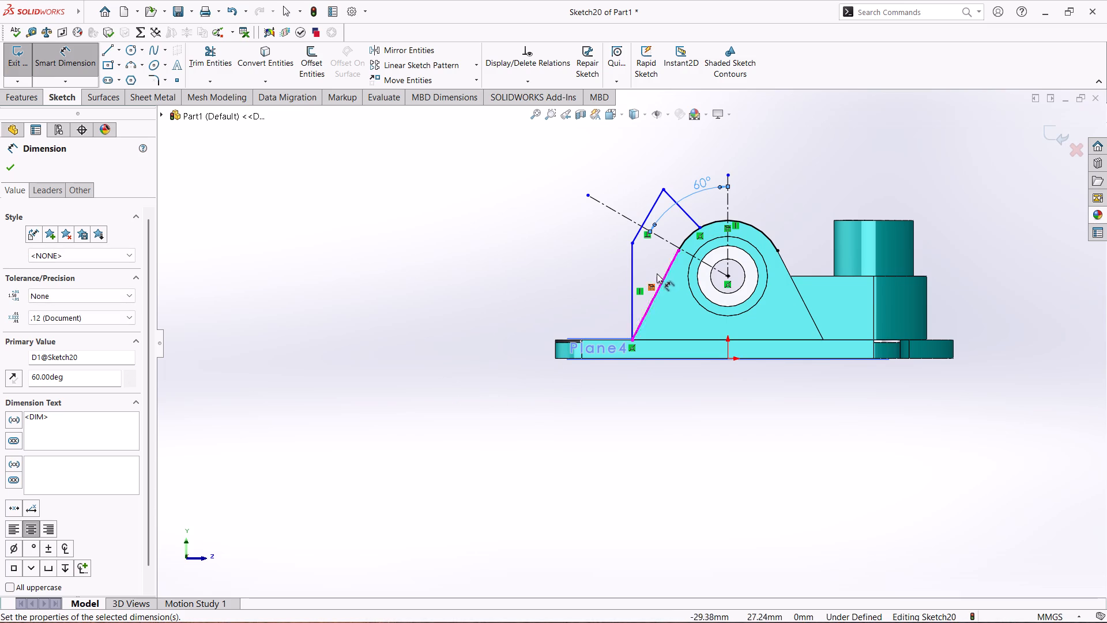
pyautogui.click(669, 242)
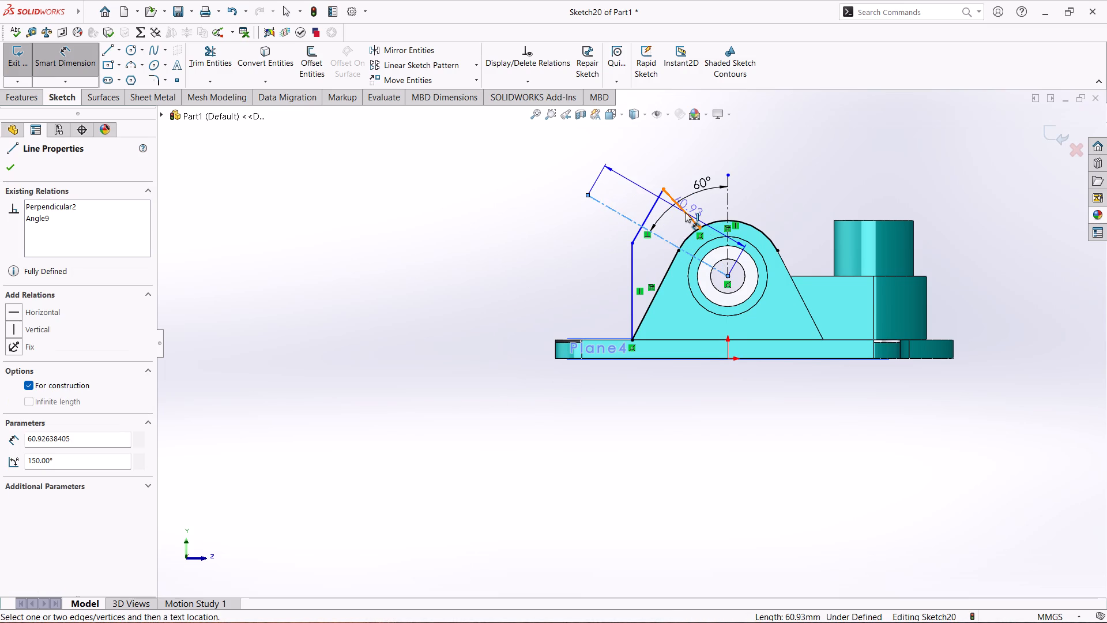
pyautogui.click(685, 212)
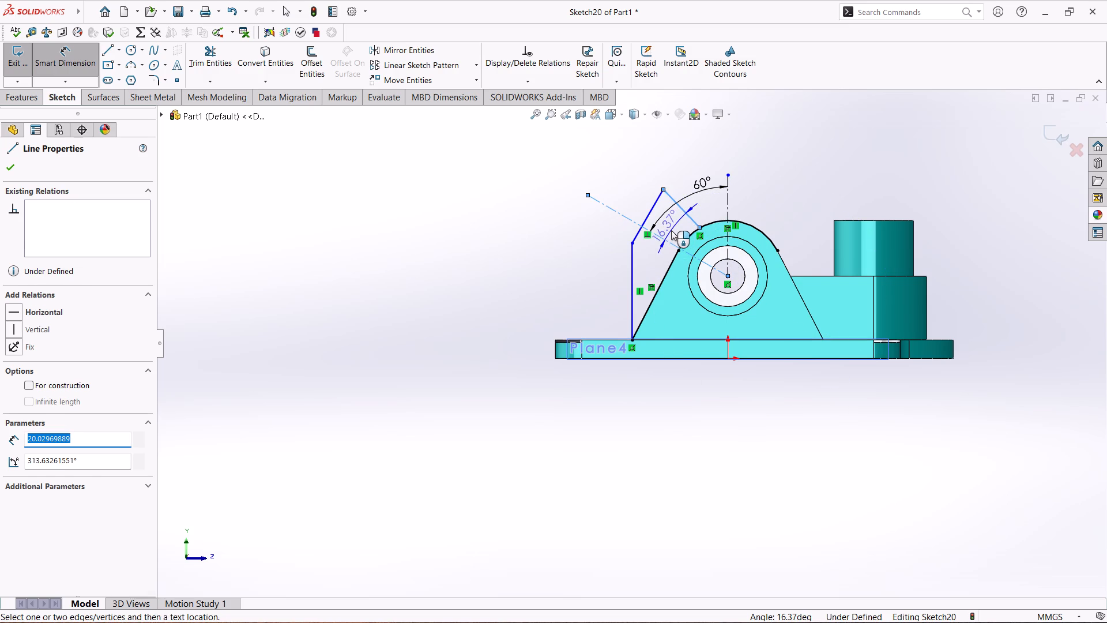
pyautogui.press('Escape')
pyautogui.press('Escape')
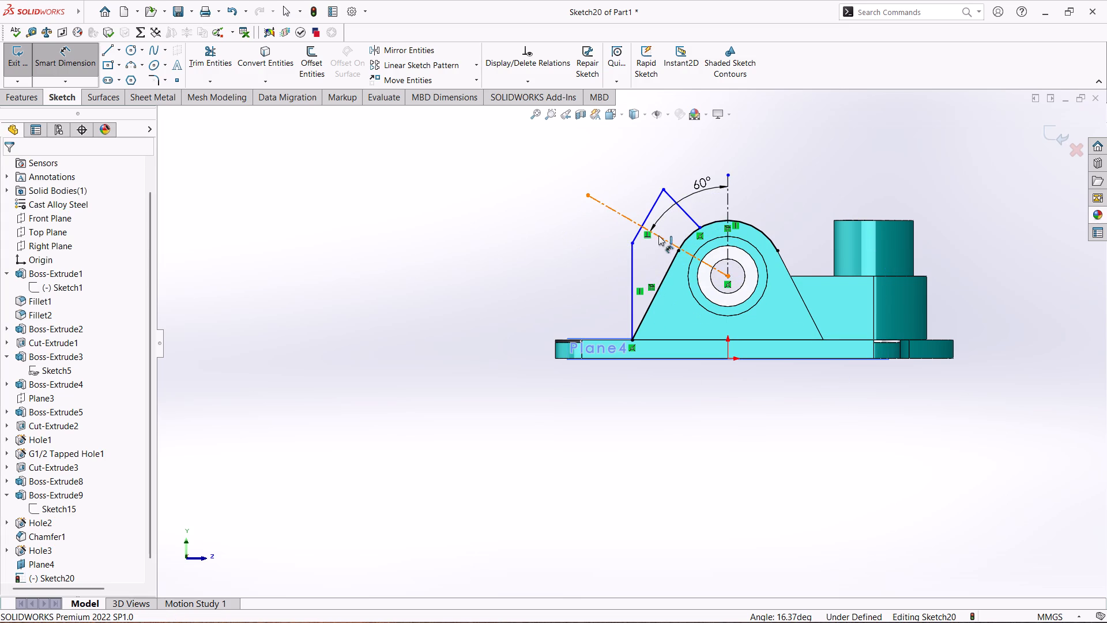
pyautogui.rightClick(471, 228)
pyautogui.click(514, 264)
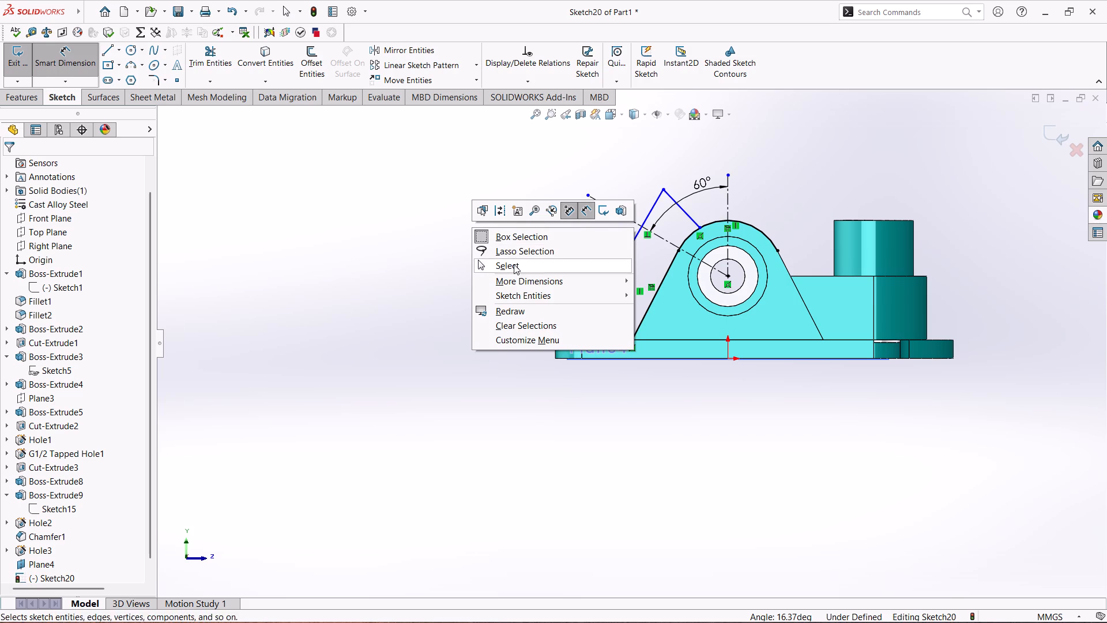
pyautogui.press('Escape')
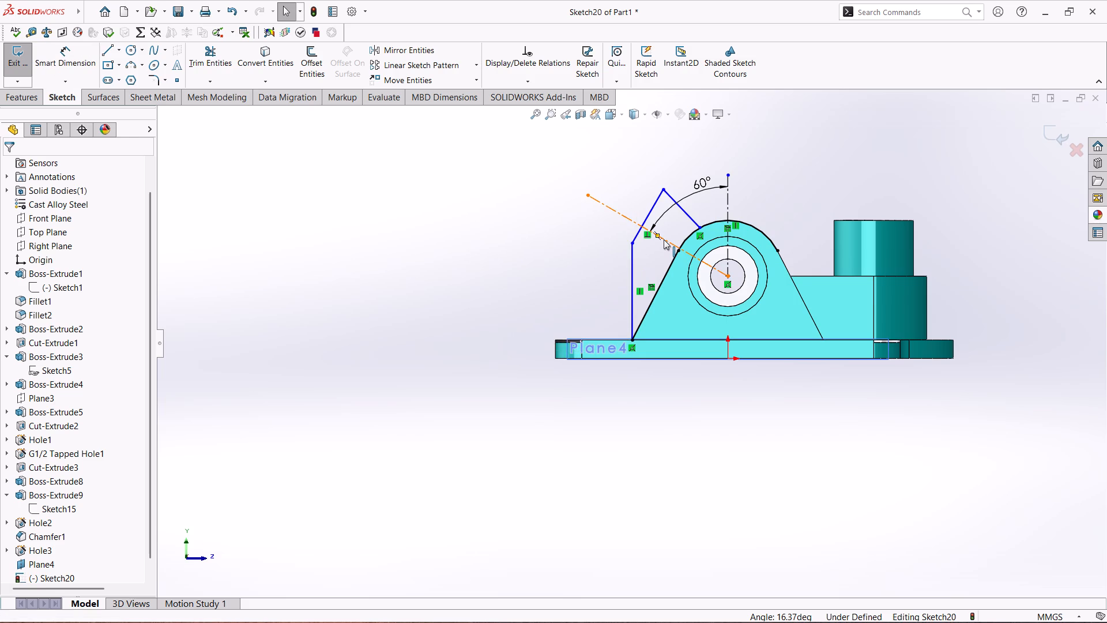
# Make the profile line ending on the lug's rounded edge parallel to the inclined centerline.
pyautogui.keyDown('ctrl'); pyautogui.click(664, 239); pyautogui.keyUp('ctrl')
pyautogui.keyDown('ctrl'); pyautogui.click(683, 211); pyautogui.keyUp('ctrl')
pyautogui.keyDown('ctrl'); pyautogui.rightClick(528, 208); pyautogui.keyUp('ctrl')
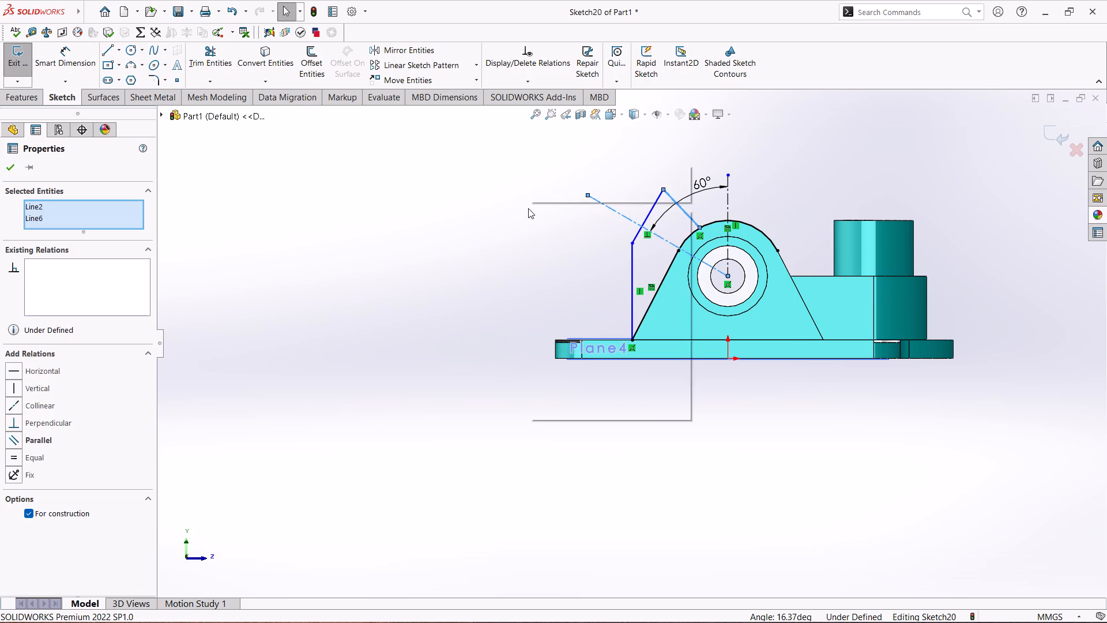
pyautogui.click(611, 173)
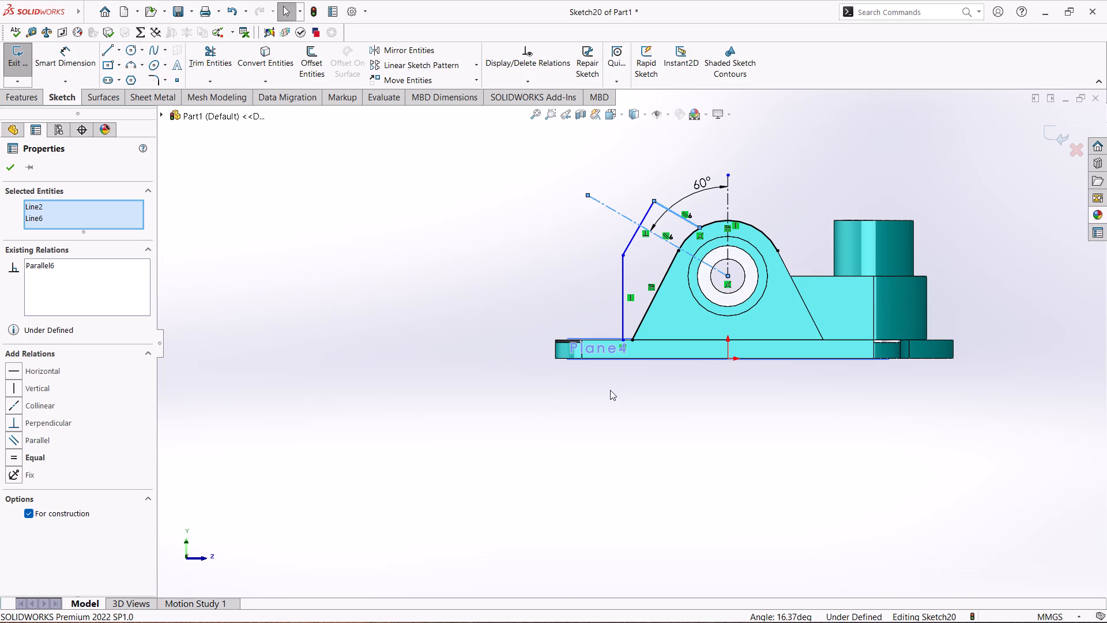
# Dimension the perpendicular distance from the bore centre to the sloping profile line as 31 mm.
pyautogui.click(82, 57)
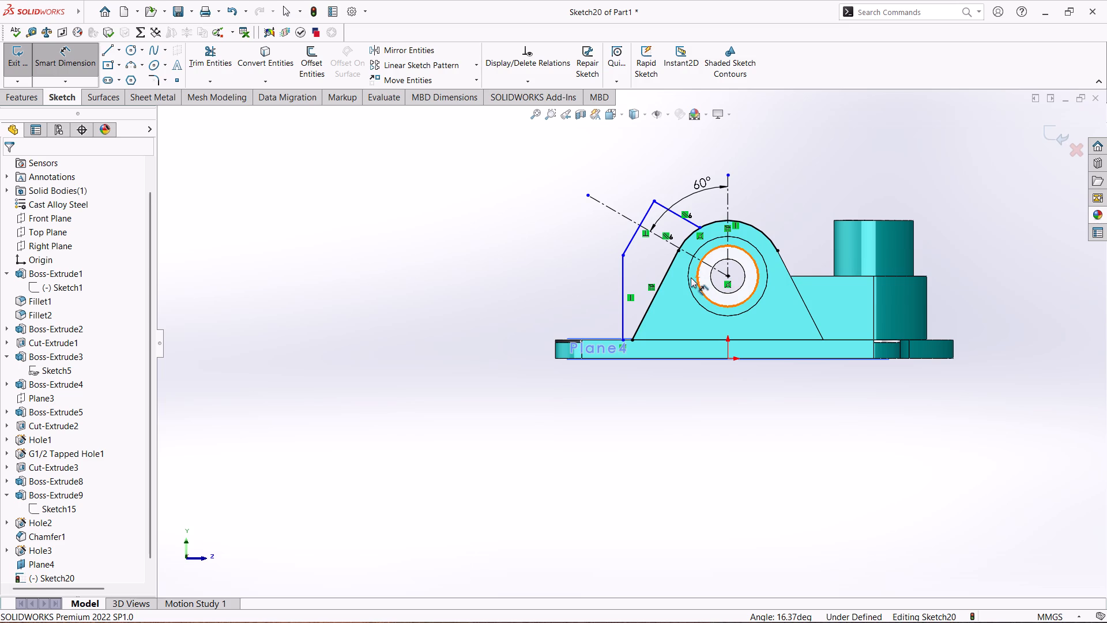
pyautogui.click(728, 275)
pyautogui.click(631, 243)
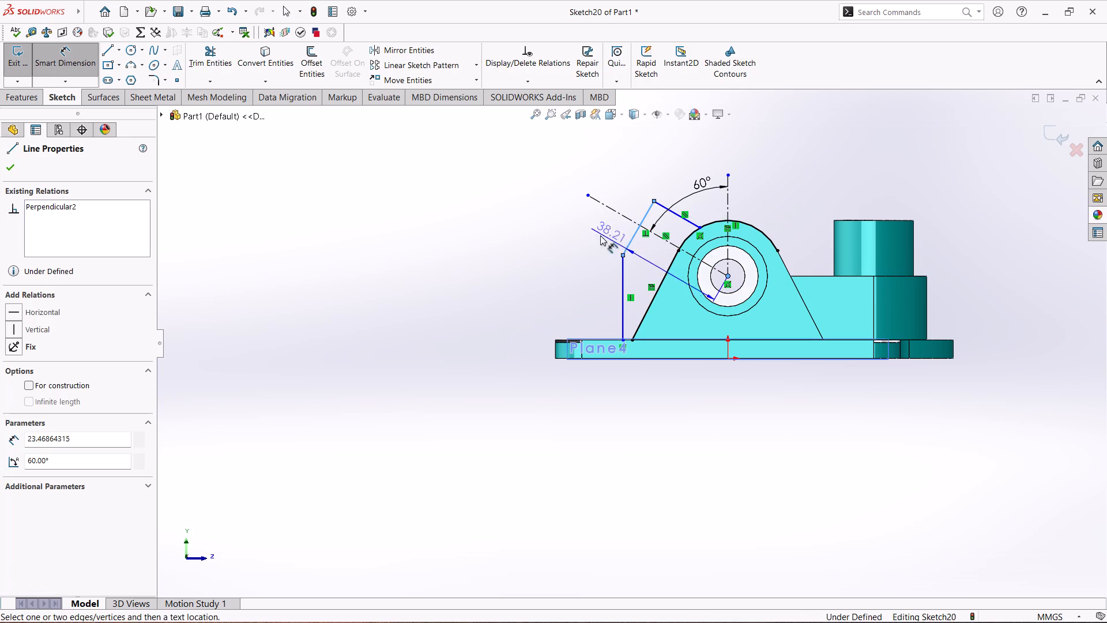
pyautogui.click(553, 222)
pyautogui.write('321')
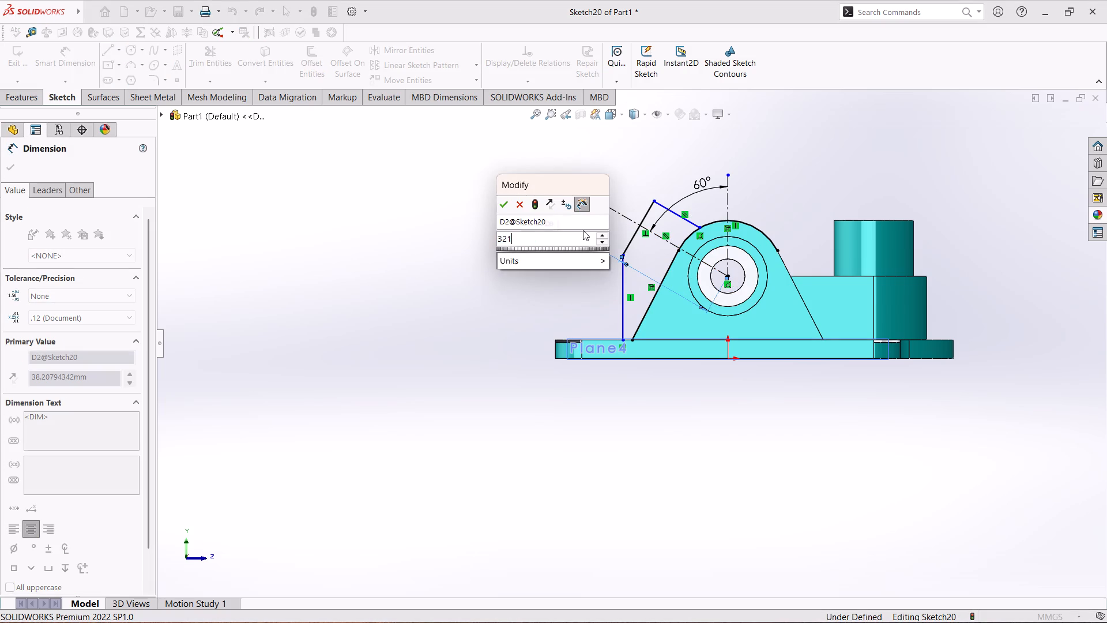
pyautogui.press('BackSpace')
pyautogui.press('BackSpace')
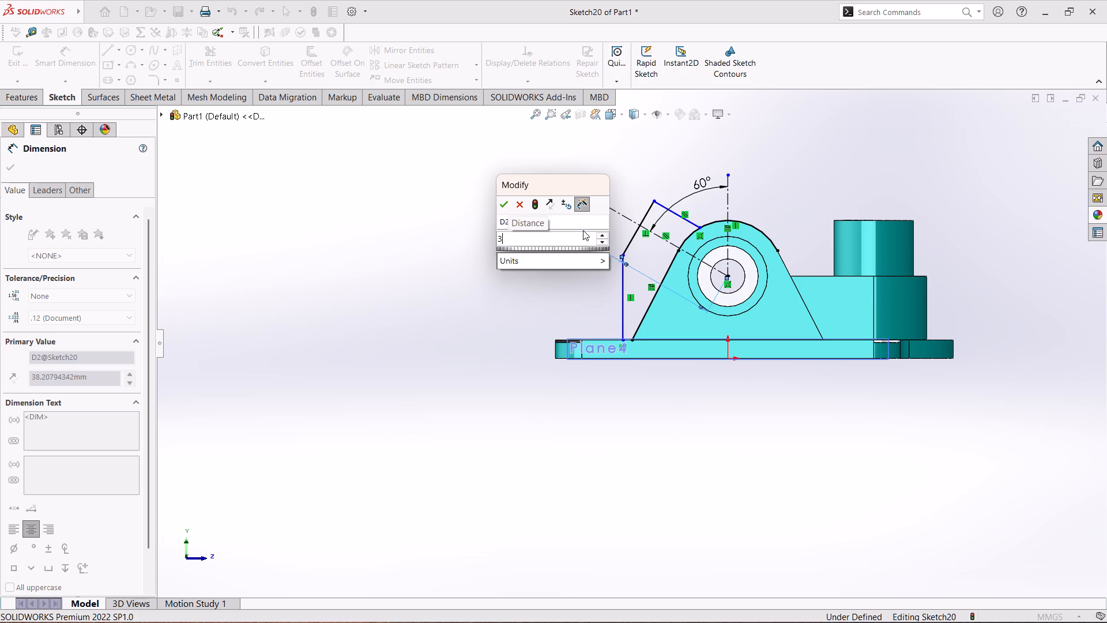
pyautogui.press('1')
pyautogui.press('Return')
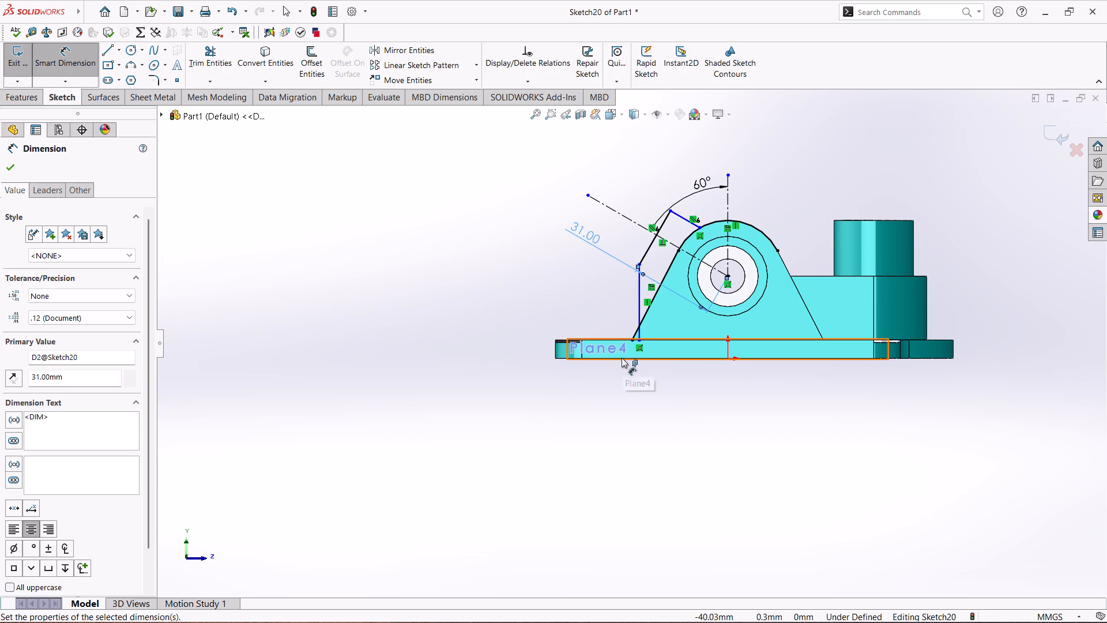
# Dimension the distance between the inclined centerline and the parallel profile line above it as 15.25 mm.
pyautogui.scroll(-6, 669, 233)
pyautogui.click(667, 318)
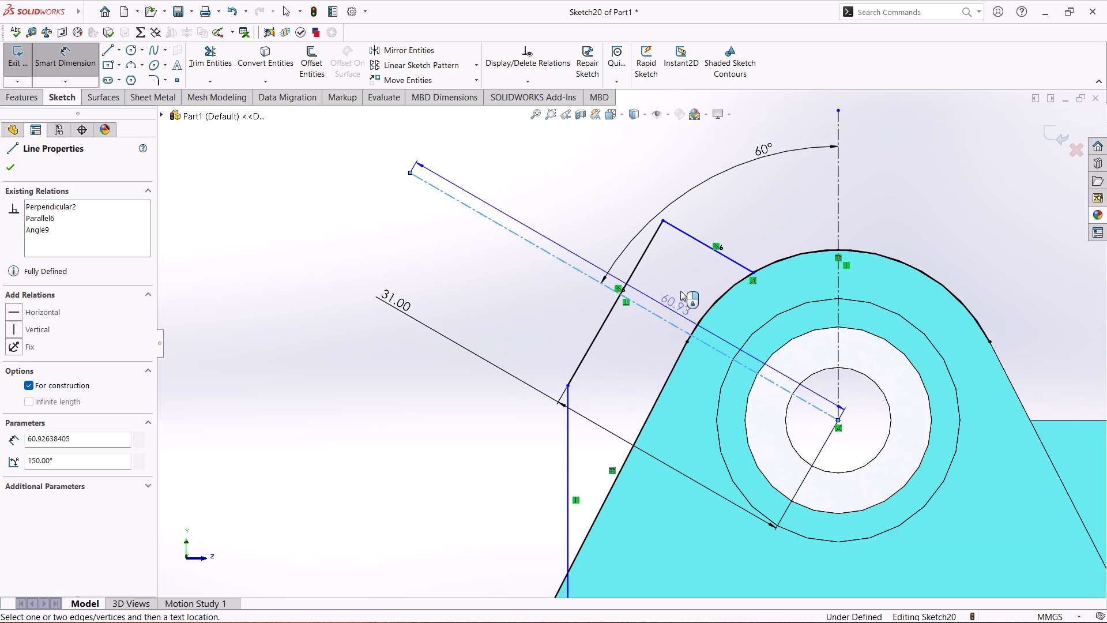
pyautogui.click(695, 238)
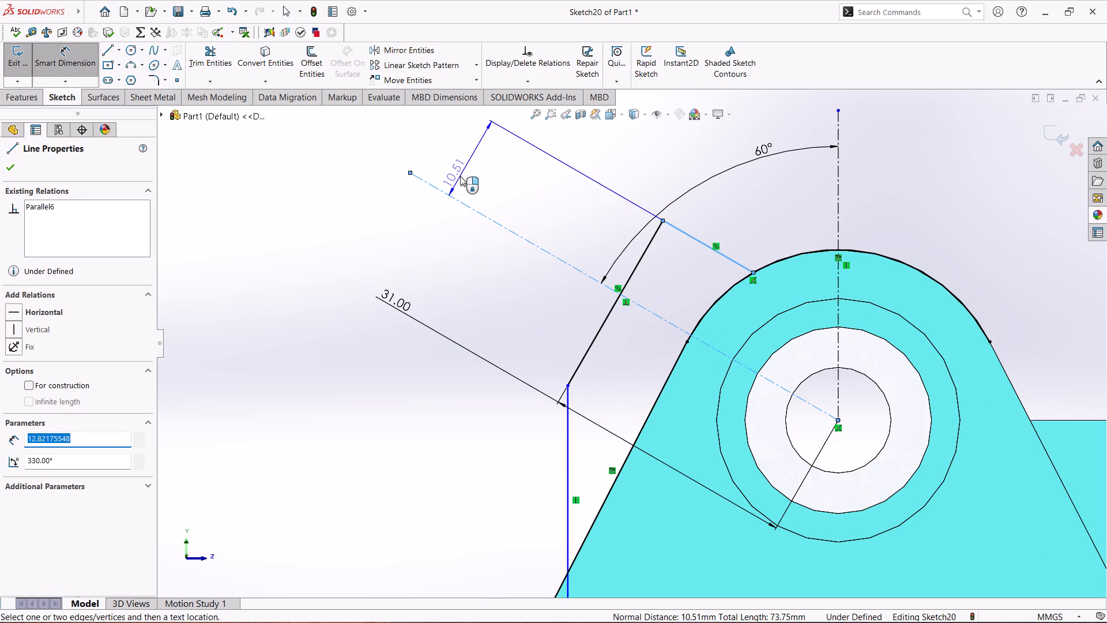
pyautogui.click(460, 176)
pyautogui.write('15')
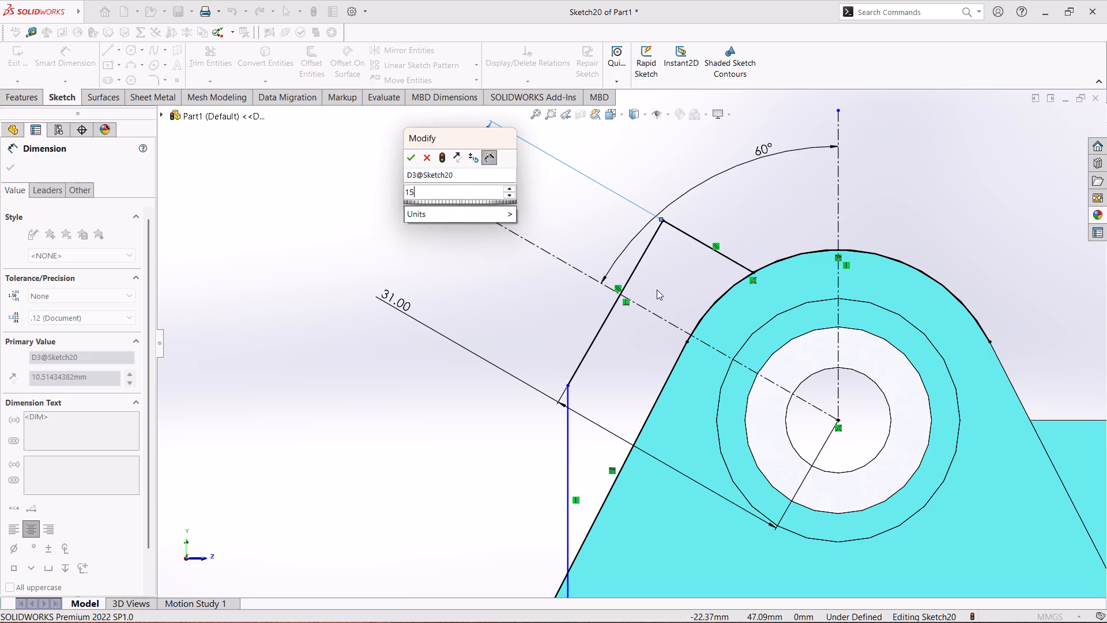
pyautogui.write('.25')
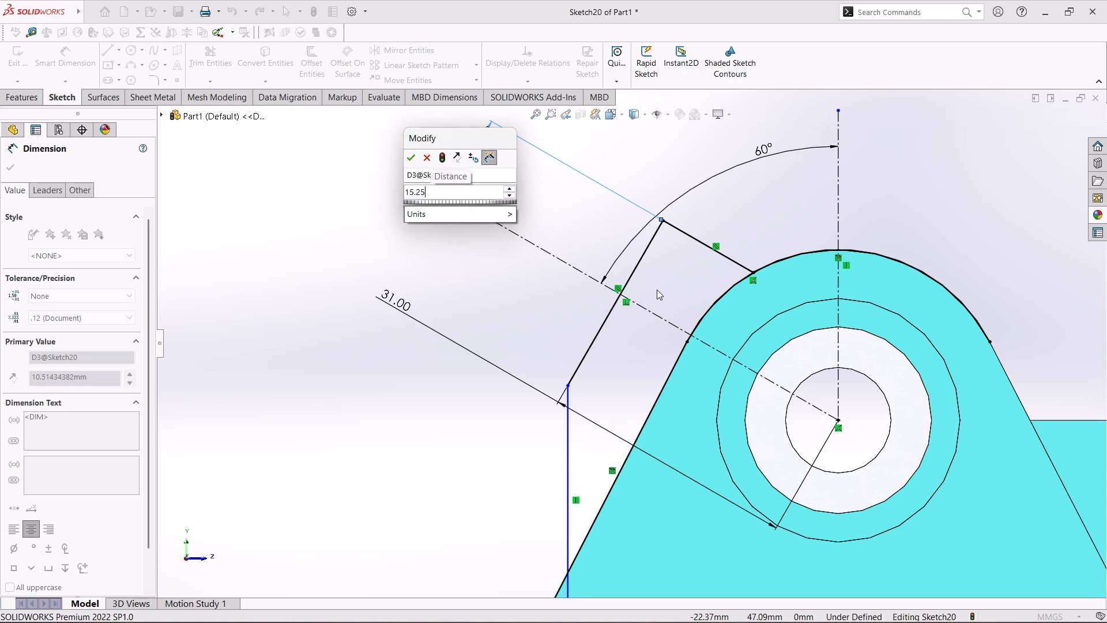
pyautogui.press('Return')
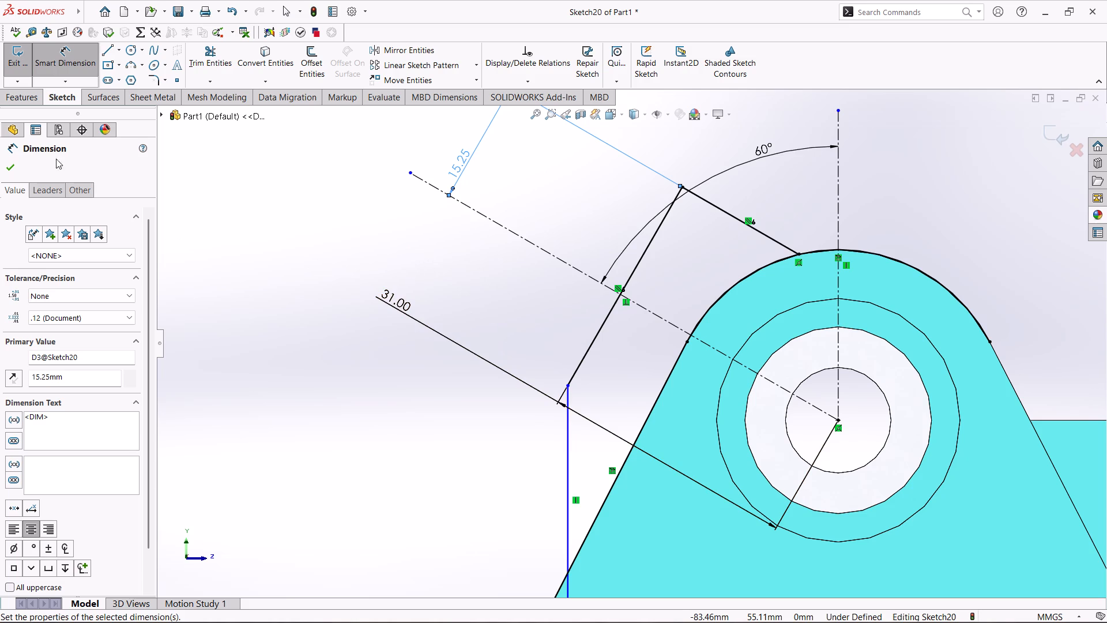
pyautogui.click(5, 173)
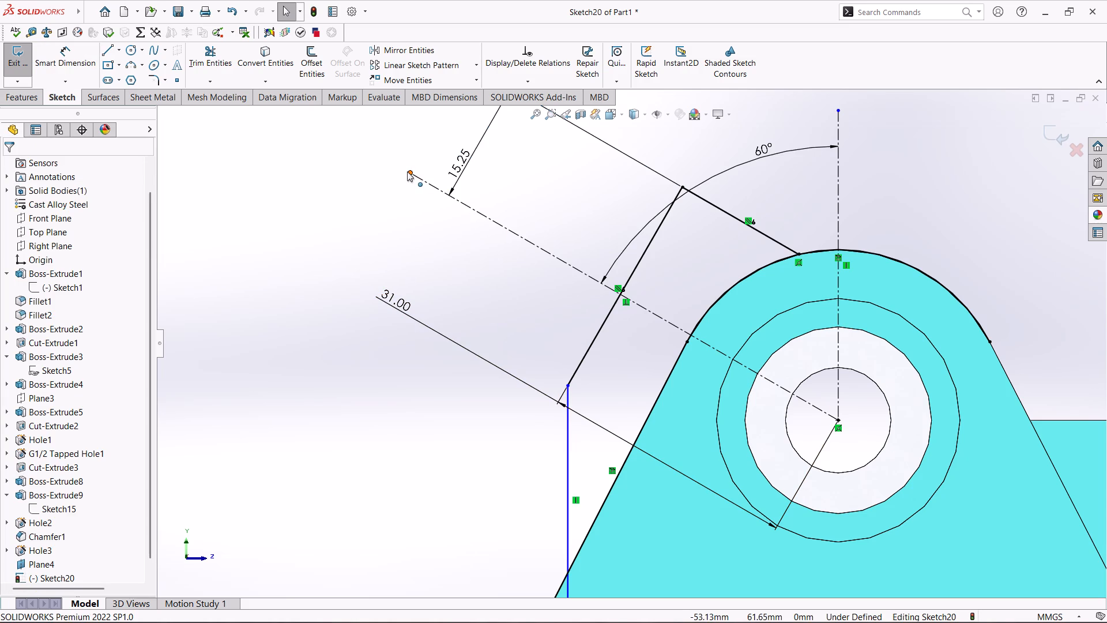
# Shorten the inclined centerline so its free end lies coincident on the sloping profile line.
pyautogui.moveTo(411, 171); pyautogui.dragTo(434, 194)
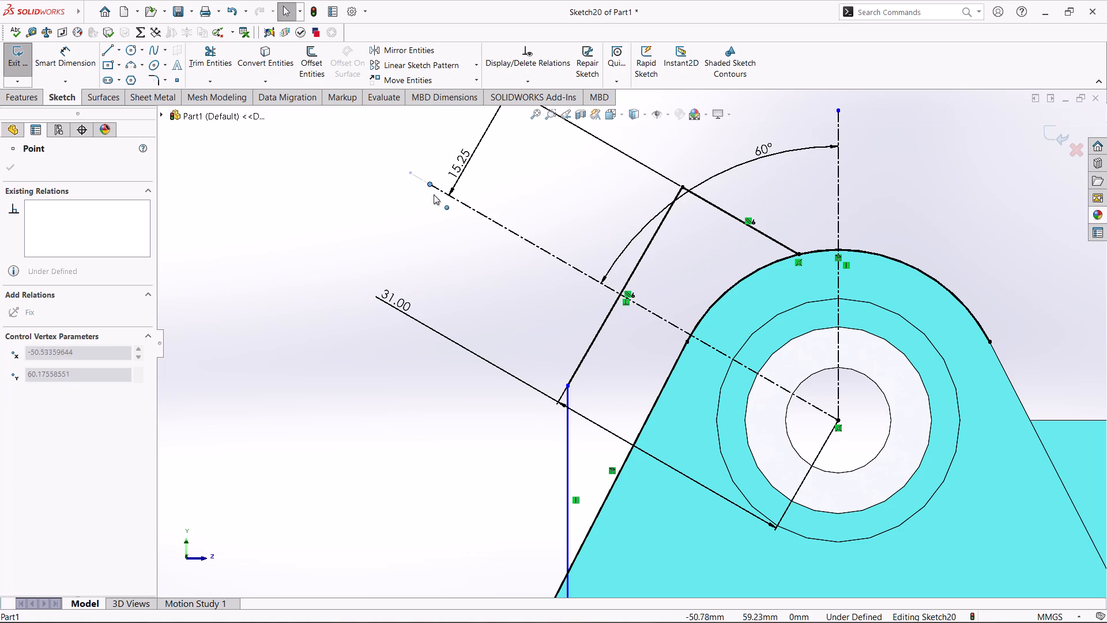
pyautogui.moveTo(434, 194); pyautogui.dragTo(630, 284)
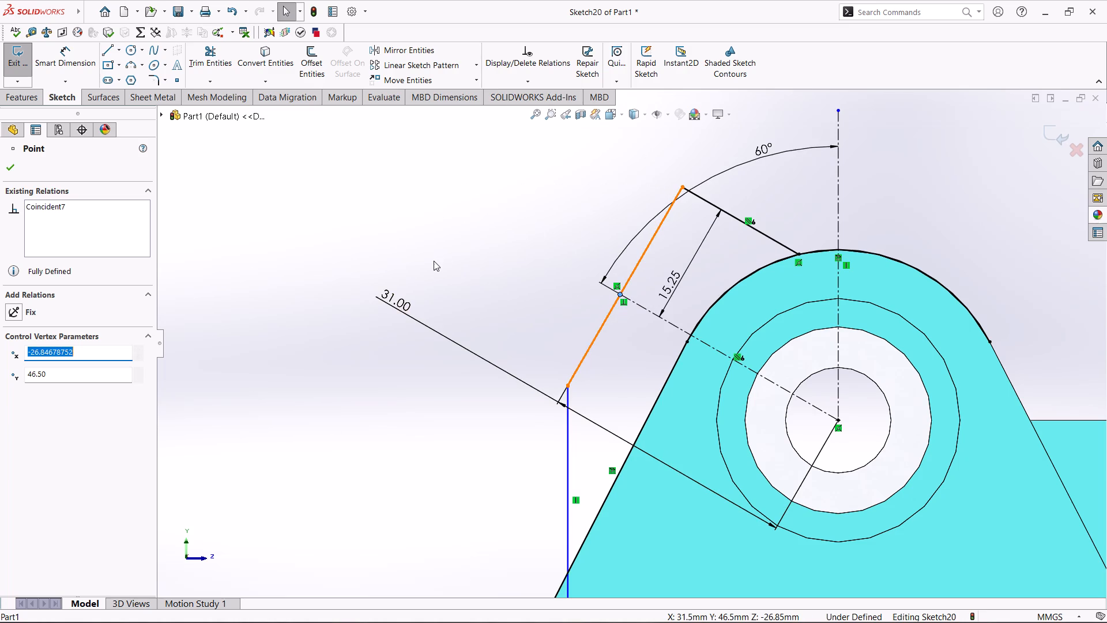
pyautogui.scroll(3, 521, 235)
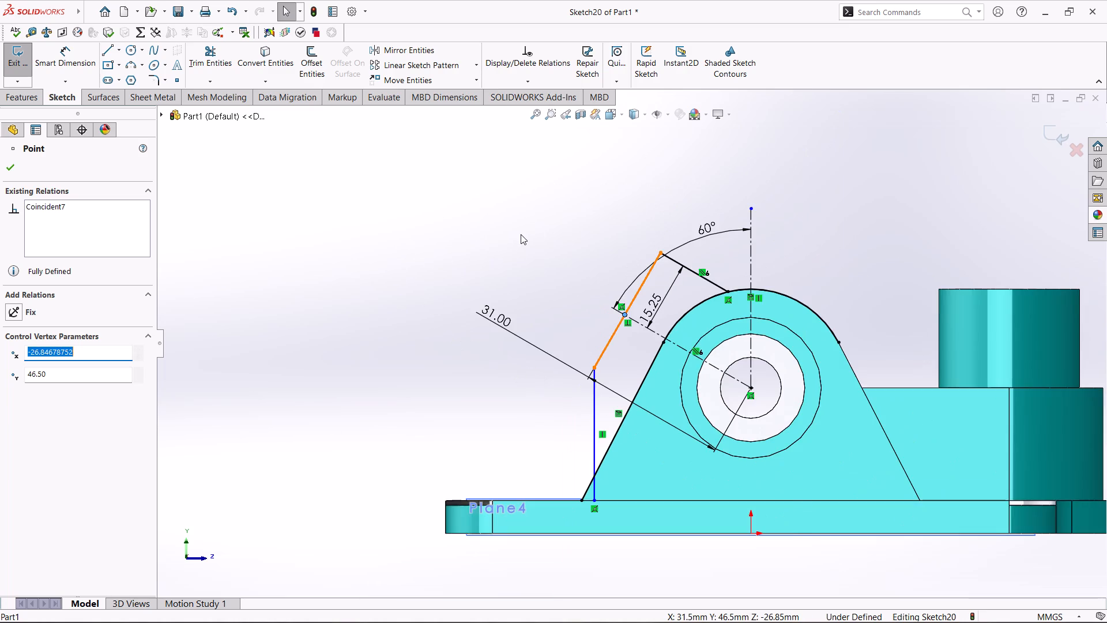
pyautogui.scroll(1, 559, 255)
pyautogui.scroll(-1, 560, 253)
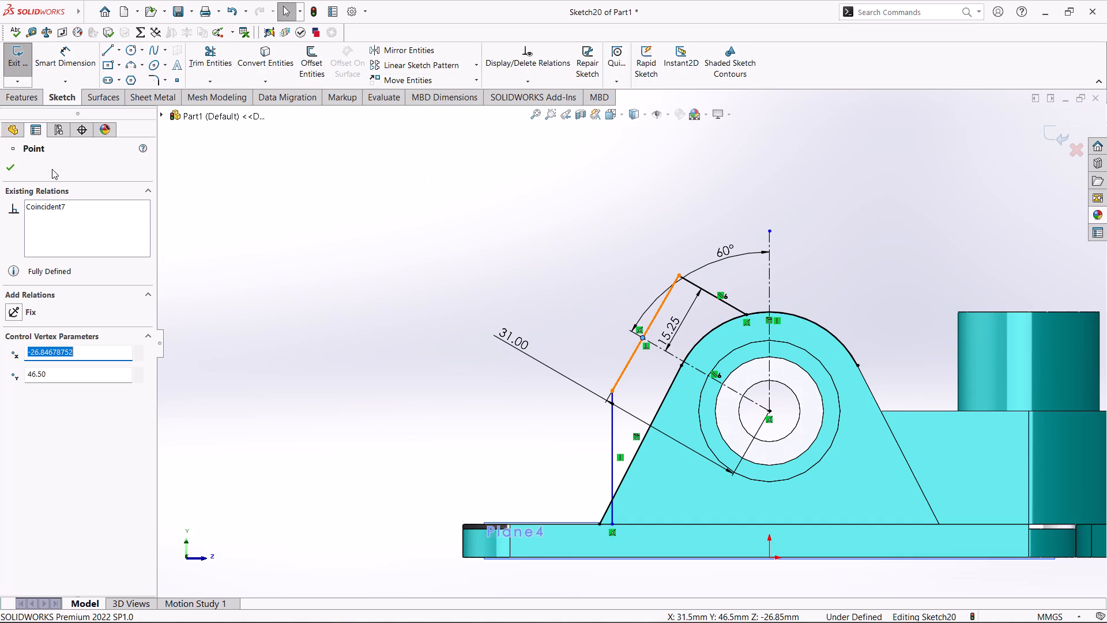
pyautogui.click(15, 172)
# Power-trim the converted lug arc beyond the point where the upper profile line meets it.
pyautogui.click(213, 54)
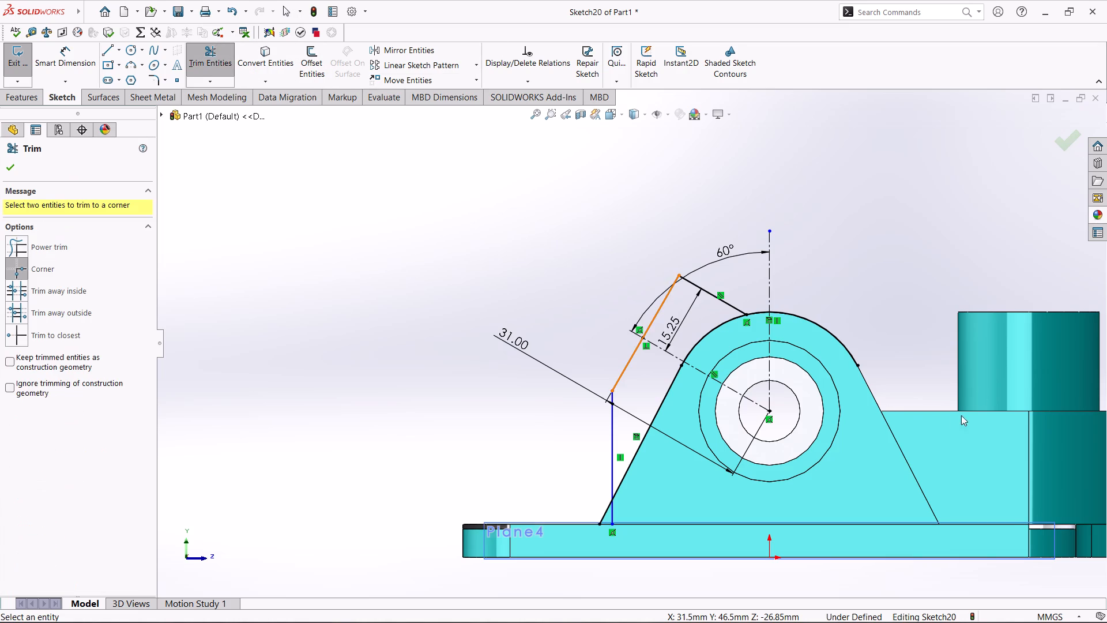
pyautogui.keyDown('ctrl'); pyautogui.moveTo(815, 285); pyautogui.dragTo(803, 338); pyautogui.keyUp('ctrl')
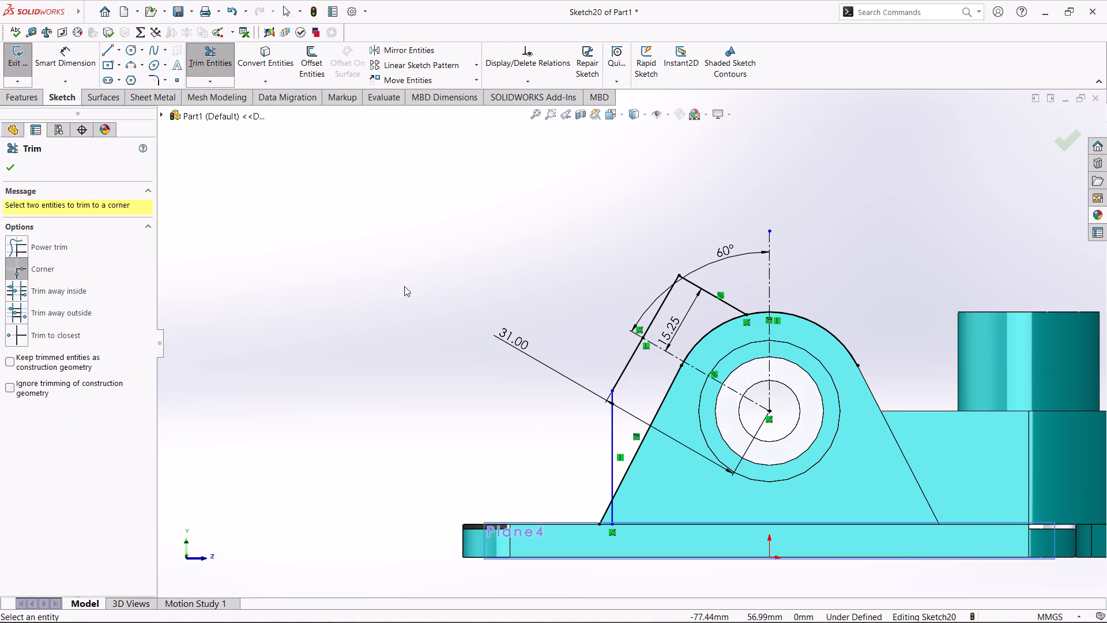
pyautogui.moveTo(797, 294); pyautogui.dragTo(799, 333)
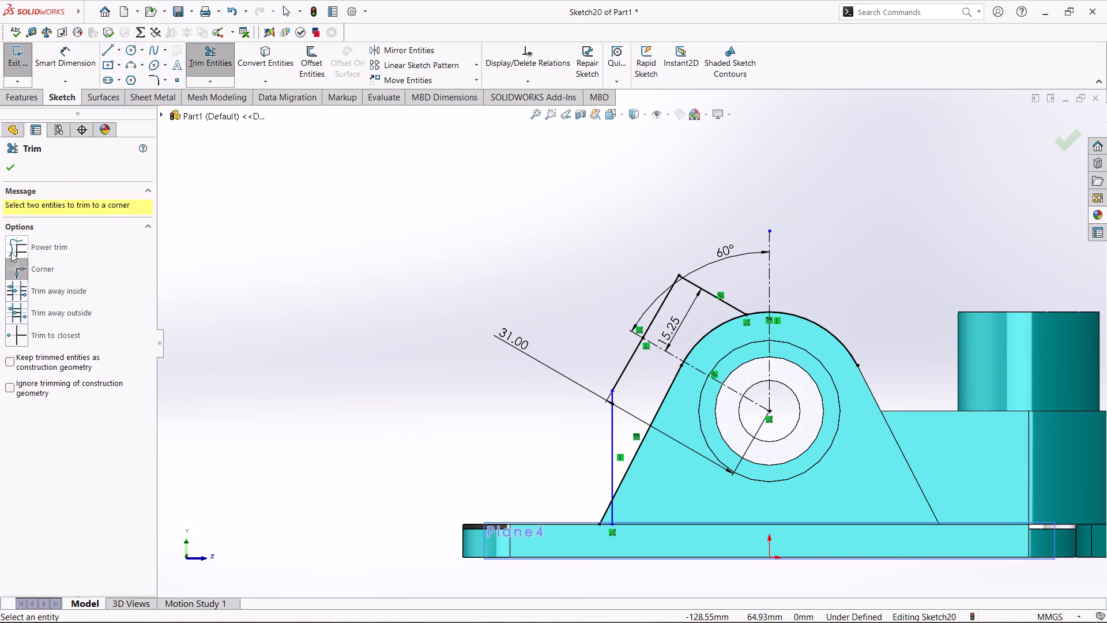
pyautogui.click(11, 252)
pyautogui.moveTo(782, 301); pyautogui.dragTo(800, 332)
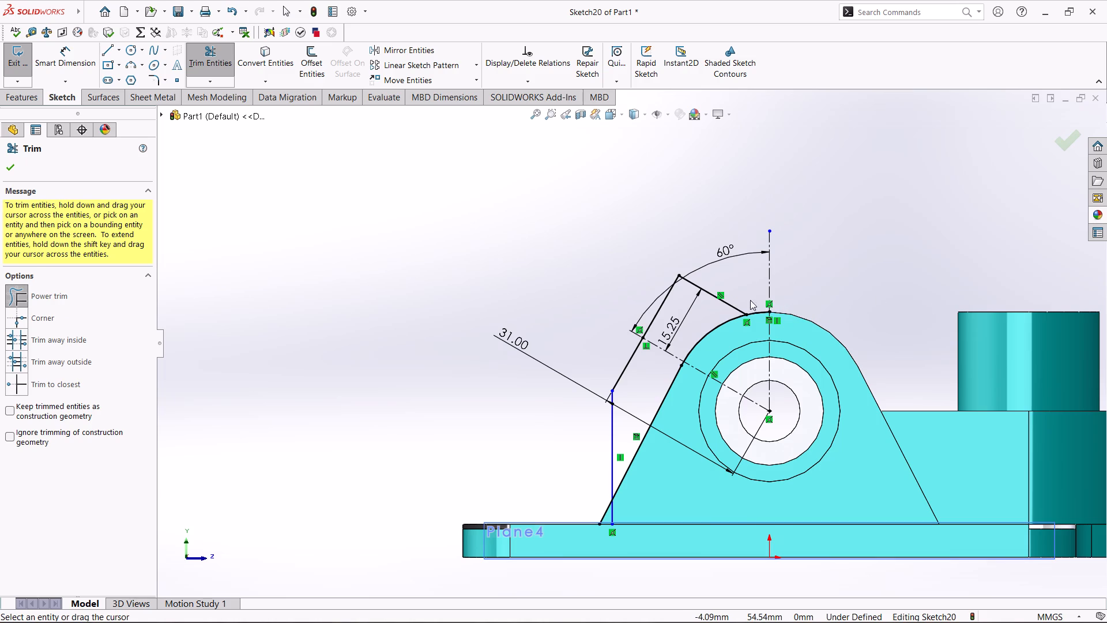
pyautogui.moveTo(747, 285); pyautogui.dragTo(762, 322)
pyautogui.click(9, 170)
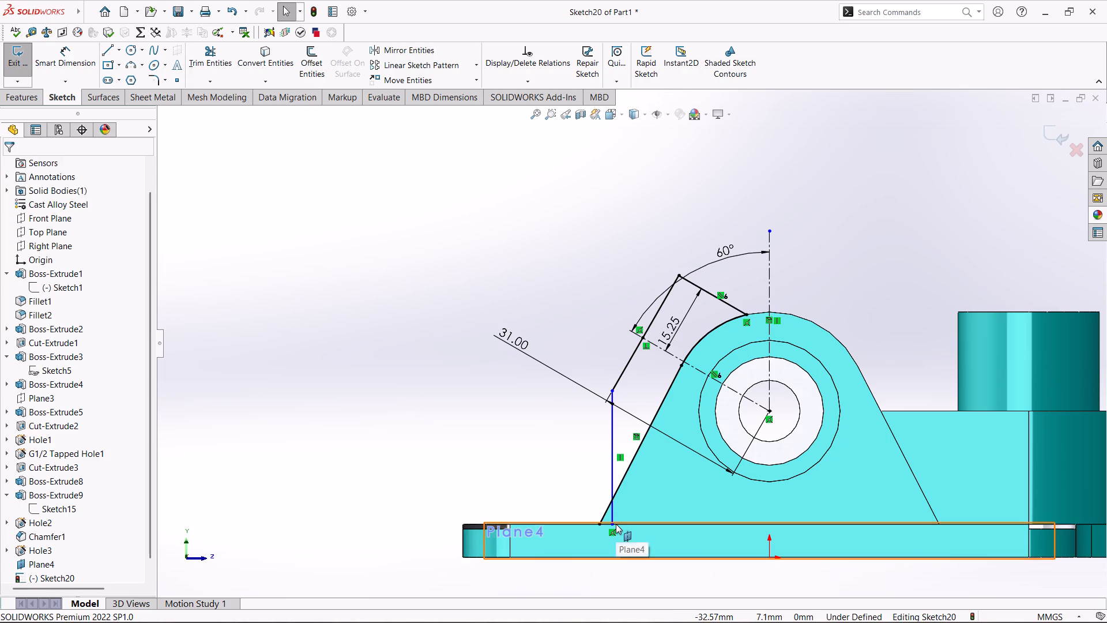
# Merge the lower end of the vertical profile line with the foot of the lug's converted sloping edge.
pyautogui.moveTo(612, 521); pyautogui.dragTo(600, 521)
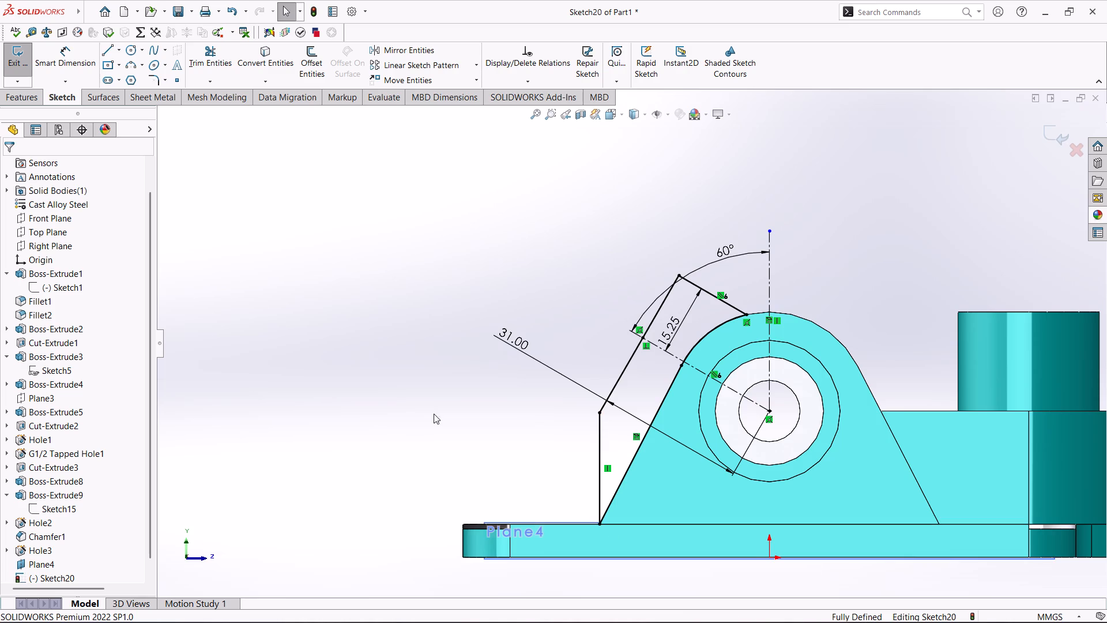
# Set up a Mid Plane Boss-Extrude of the closed inclined profile with a depth of 32 mm and merged result.
pyautogui.click(18, 99)
pyautogui.click(13, 63)
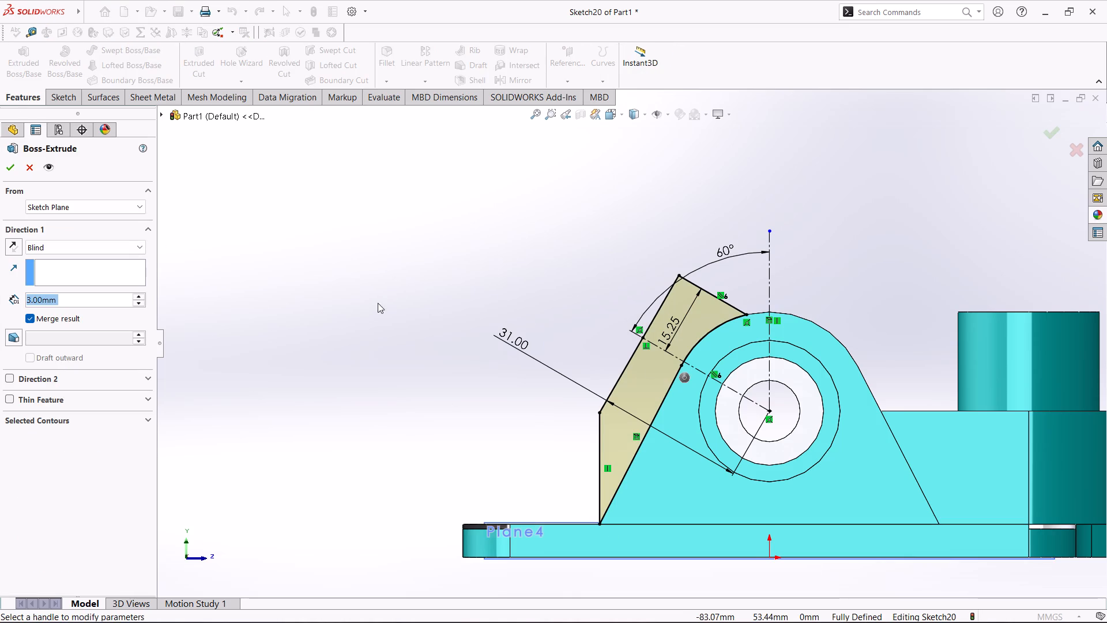
pyautogui.click(103, 246)
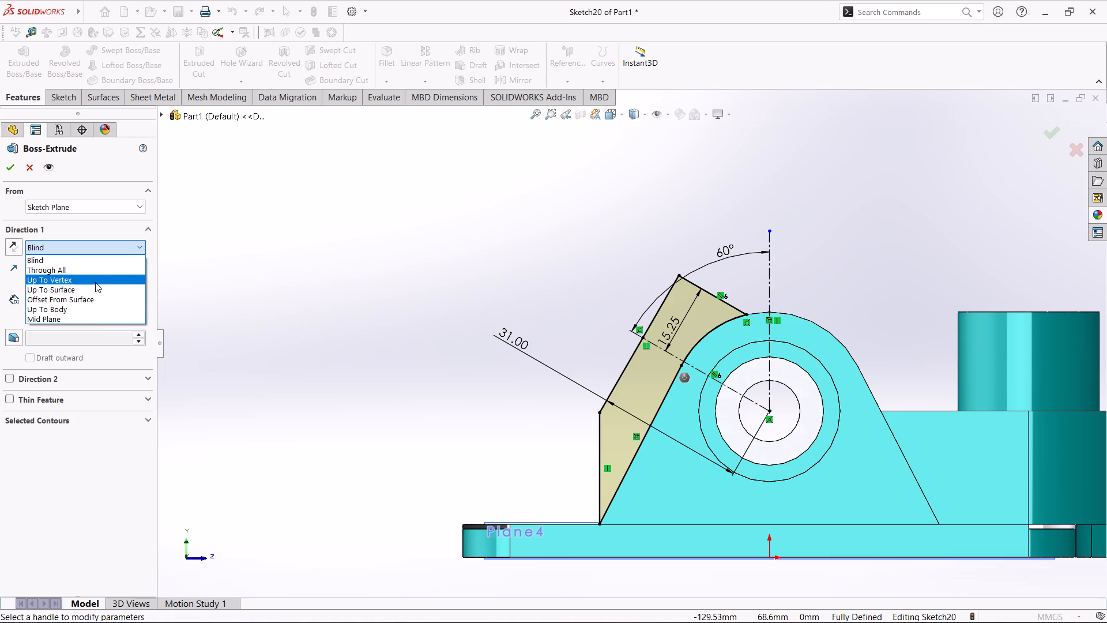
pyautogui.click(100, 318)
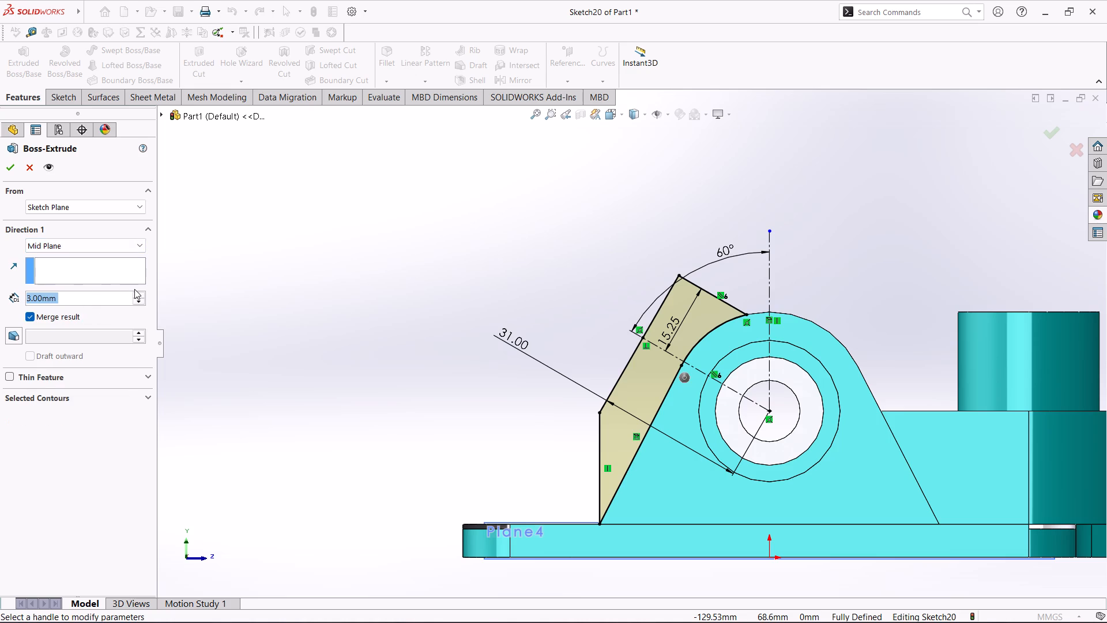
pyautogui.write('32')
pyautogui.press('Return')
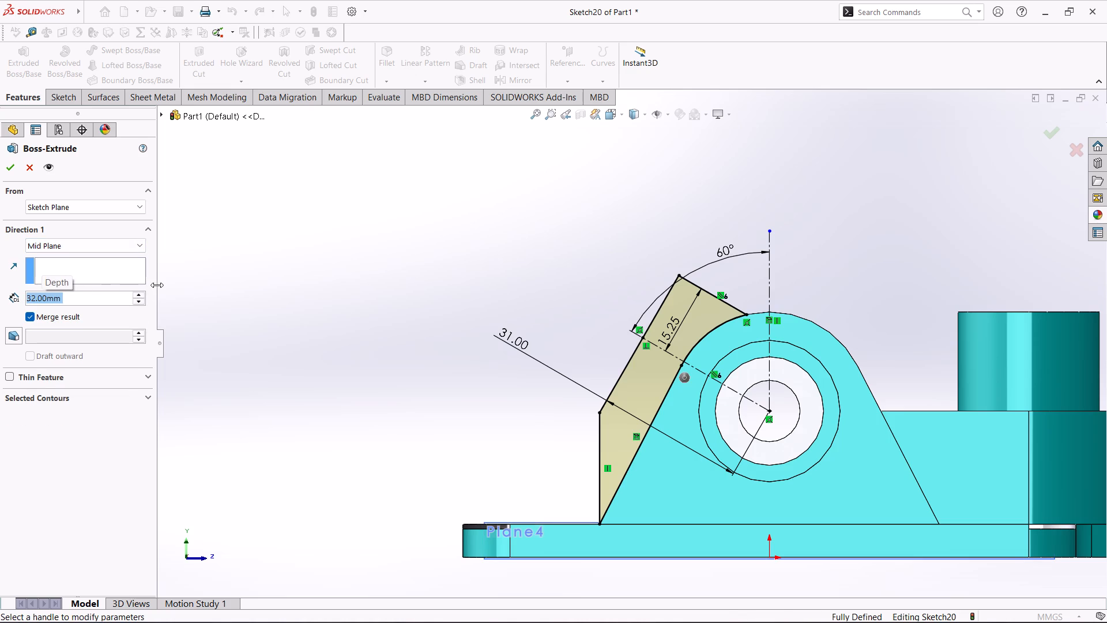
# Examine the extrusion preview from several angles to check its width and position against the lug and base.
pyautogui.middleClick(405, 279)
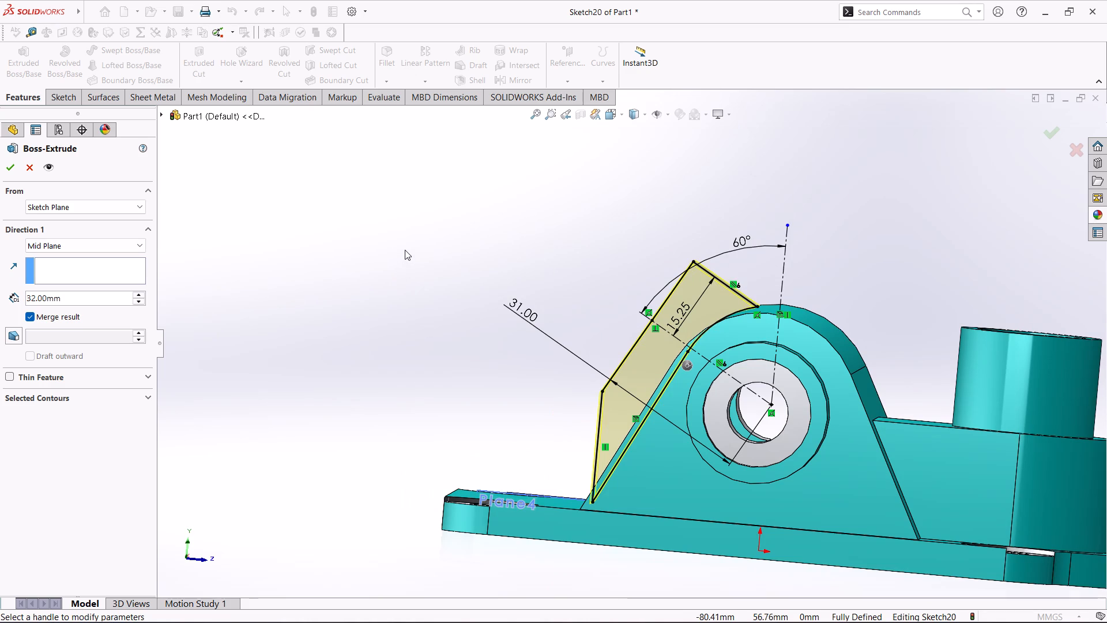
pyautogui.moveTo(431, 289); pyautogui.dragTo(434, 336, button='middle')
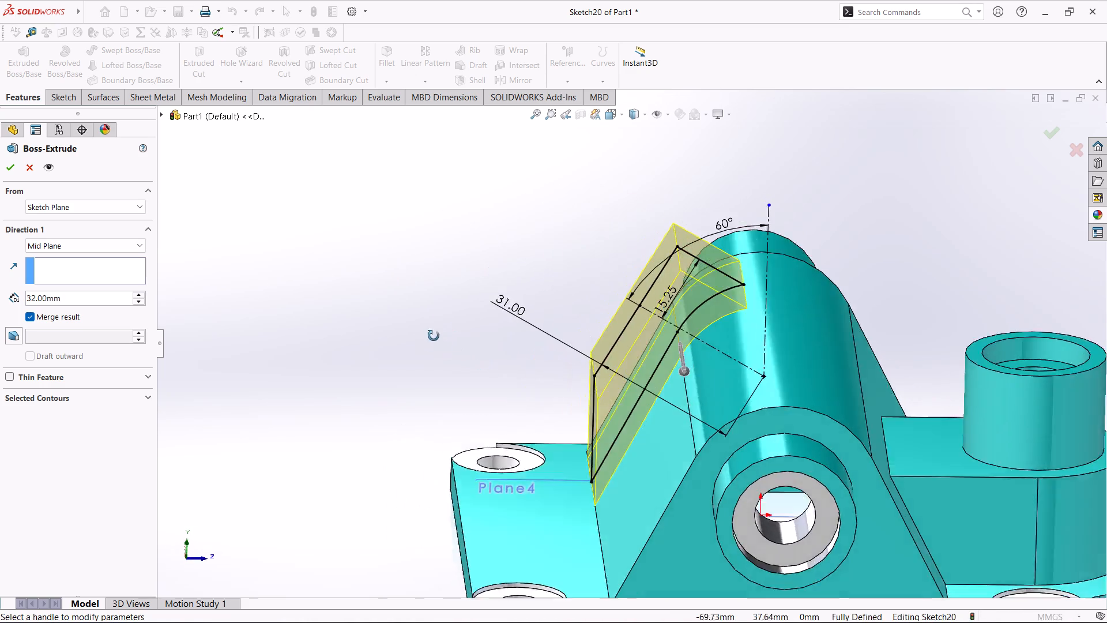
pyautogui.moveTo(434, 336); pyautogui.dragTo(577, 355, button='middle')
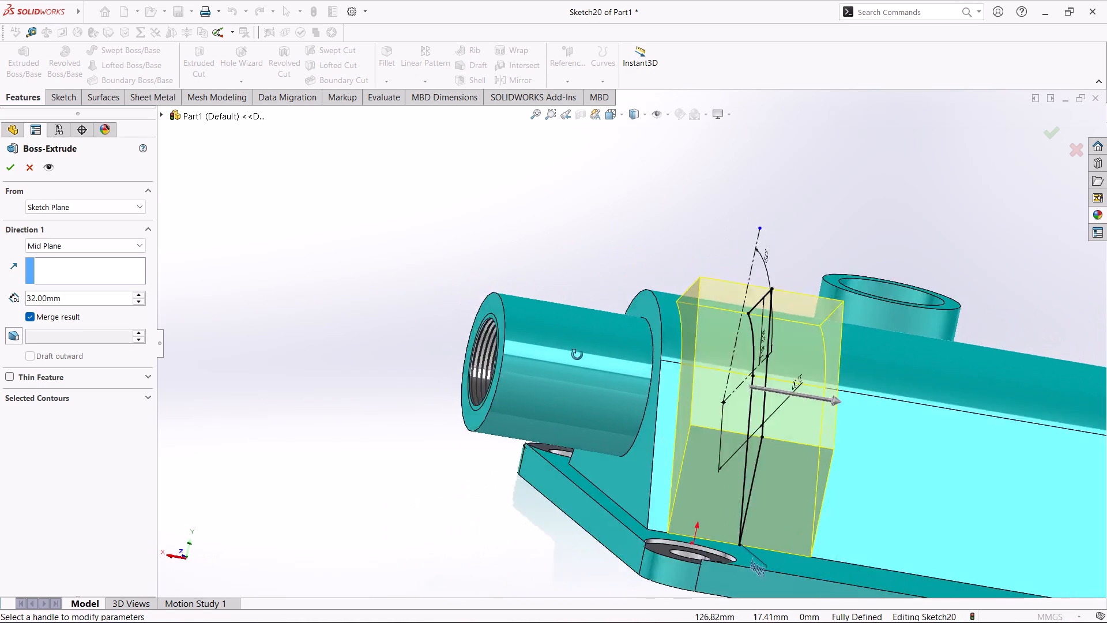
pyautogui.moveTo(577, 355); pyautogui.dragTo(419, 297, button='middle')
pyautogui.scroll(1, 419, 297)
pyautogui.scroll(-1, 608, 326)
pyautogui.scroll(1, 687, 327)
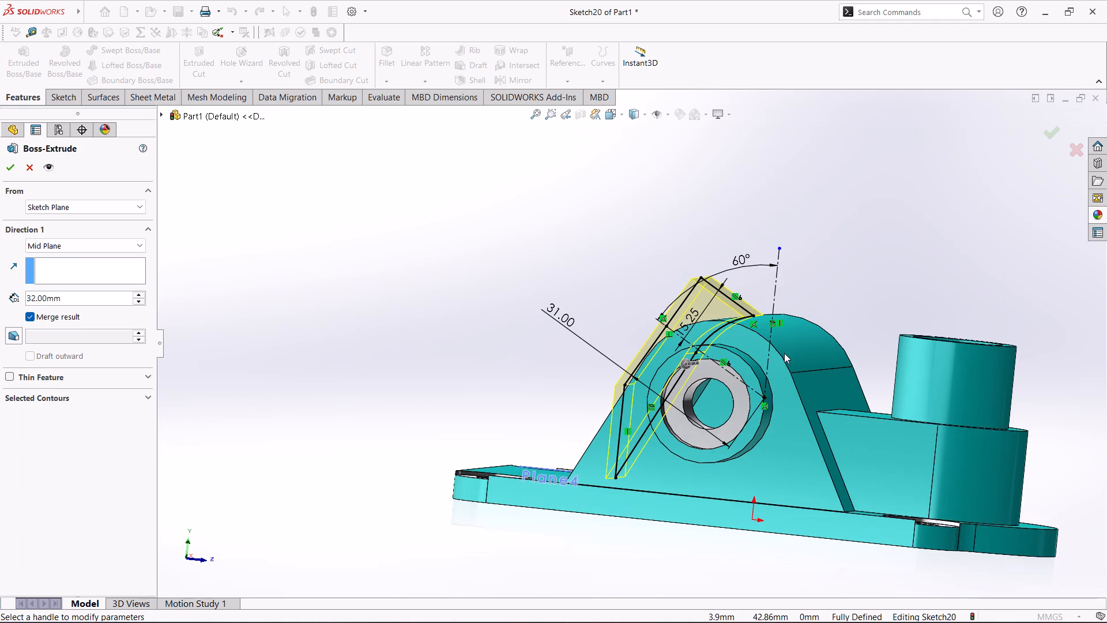
pyautogui.moveTo(784, 353); pyautogui.dragTo(813, 378, button='middle')
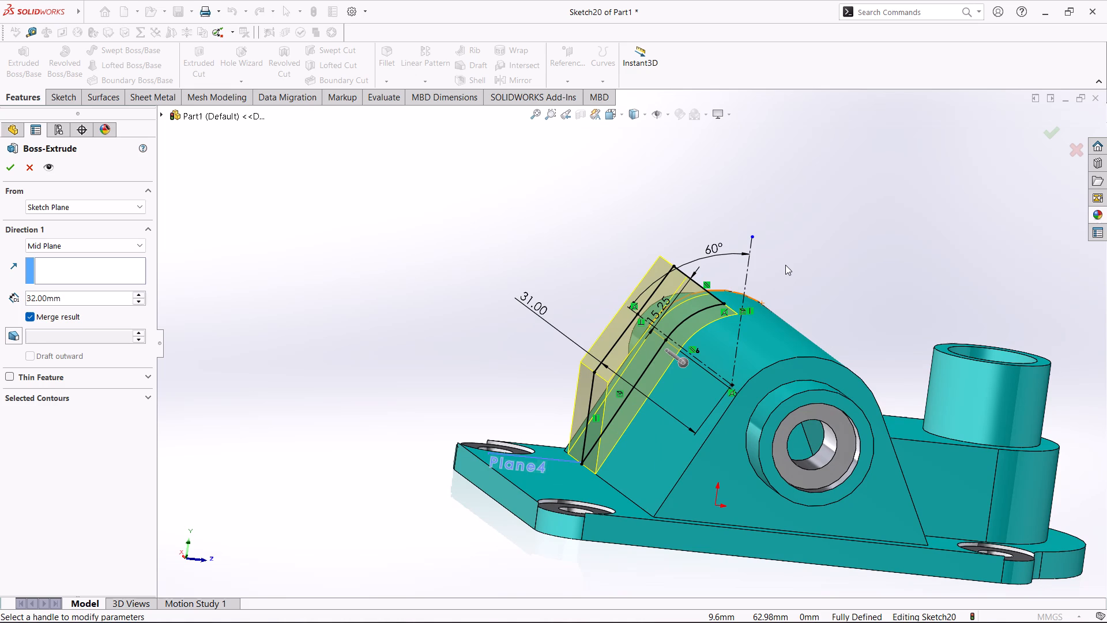
pyautogui.moveTo(878, 295); pyautogui.dragTo(922, 358, button='middle')
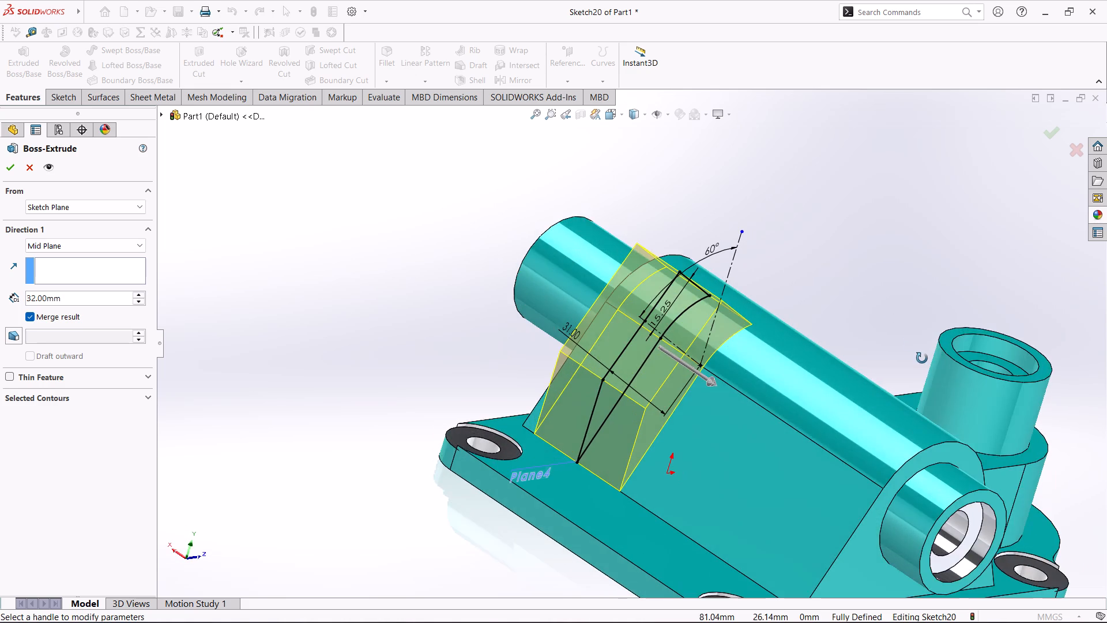
pyautogui.moveTo(922, 358); pyautogui.dragTo(878, 290, button='middle')
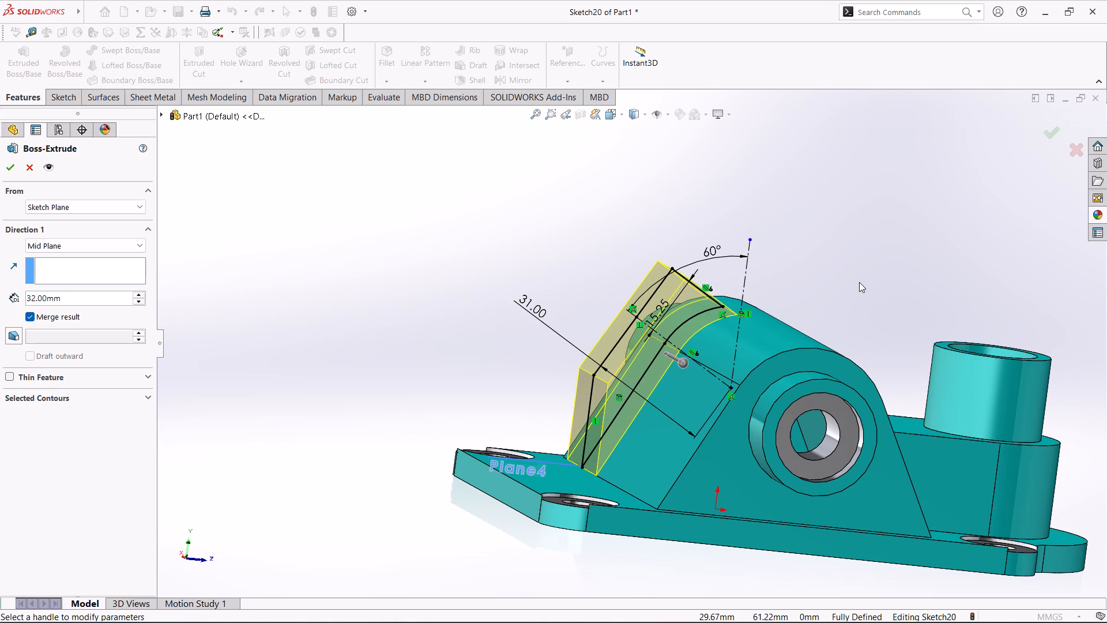
pyautogui.scroll(2, 611, 422)
pyautogui.scroll(-2, 716, 444)
pyautogui.scroll(2, 667, 381)
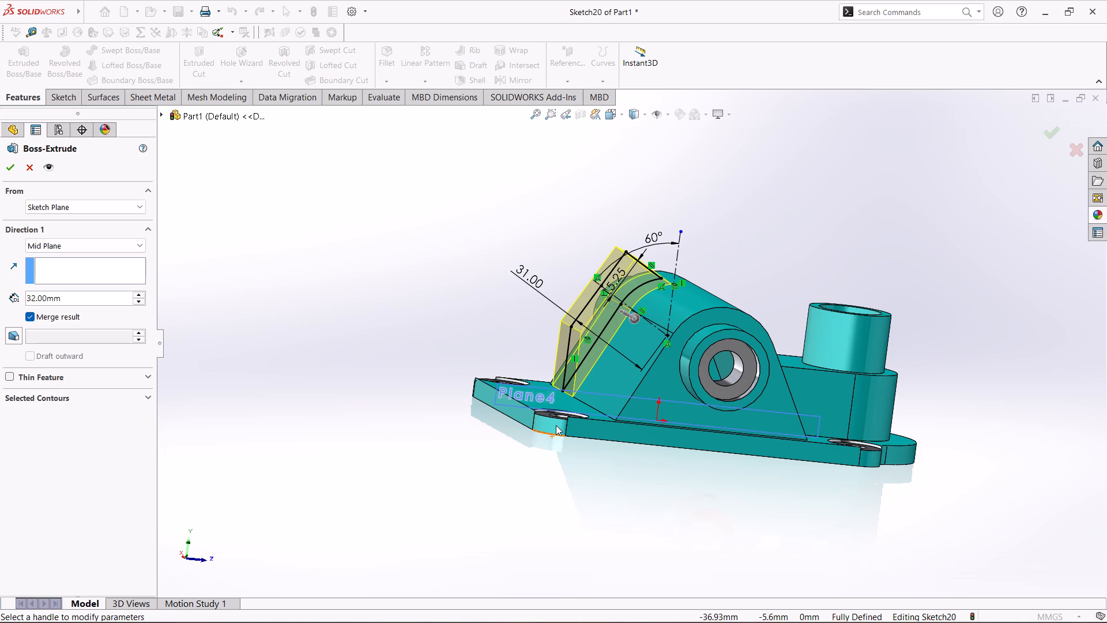
pyautogui.scroll(3, 556, 425)
pyautogui.scroll(-3, 560, 460)
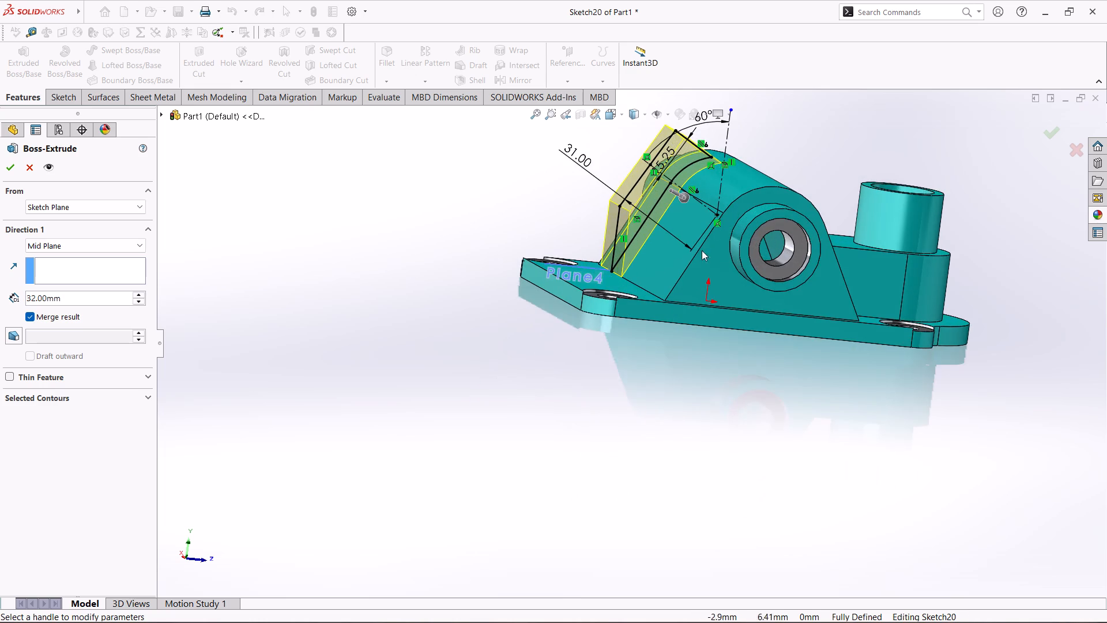
# Complete the 32 mm Mid Plane boss extrusion of the inclined profile, merged with the housing.
pyautogui.scroll(3, 761, 175)
pyautogui.scroll(-3, 760, 228)
pyautogui.scroll(-1, 706, 224)
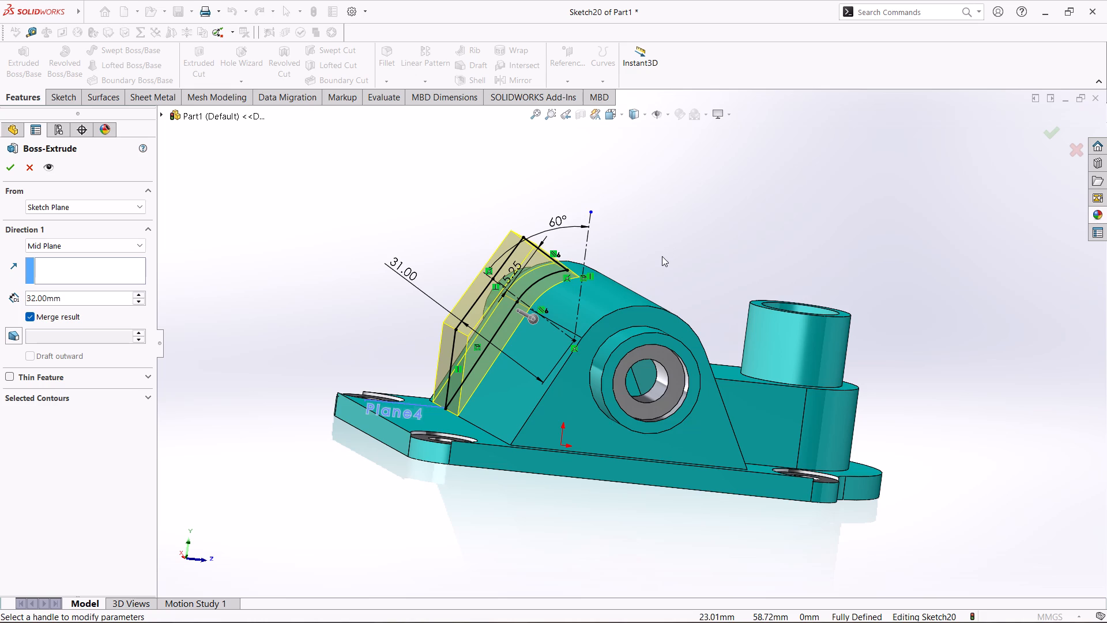
pyautogui.scroll(1, 679, 262)
pyautogui.scroll(-1, 680, 300)
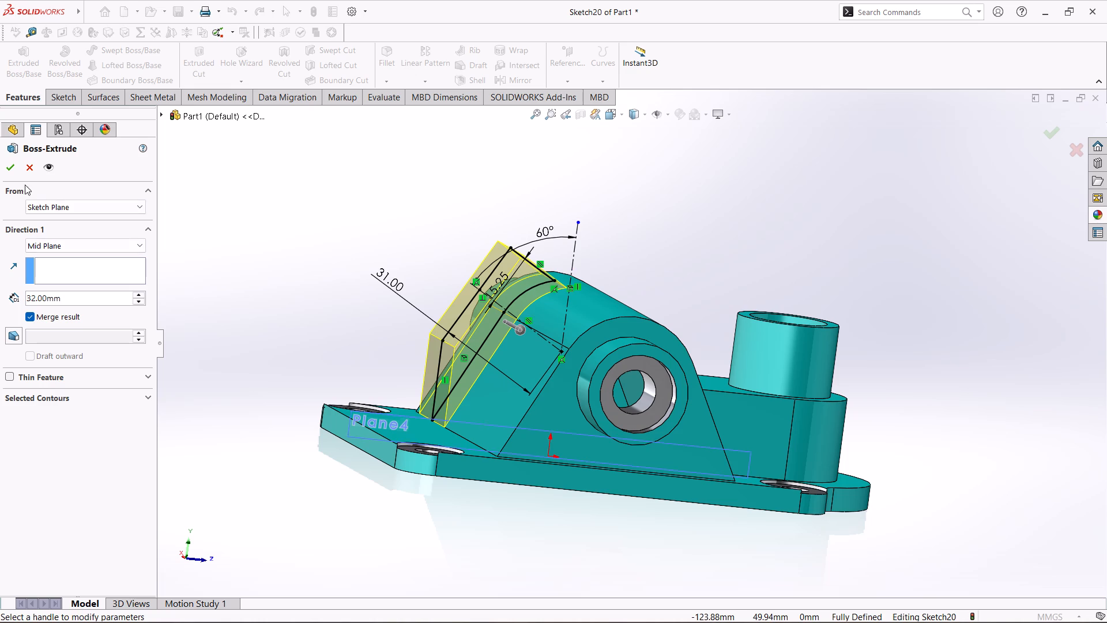
pyautogui.click(9, 178)
pyautogui.click(7, 170)
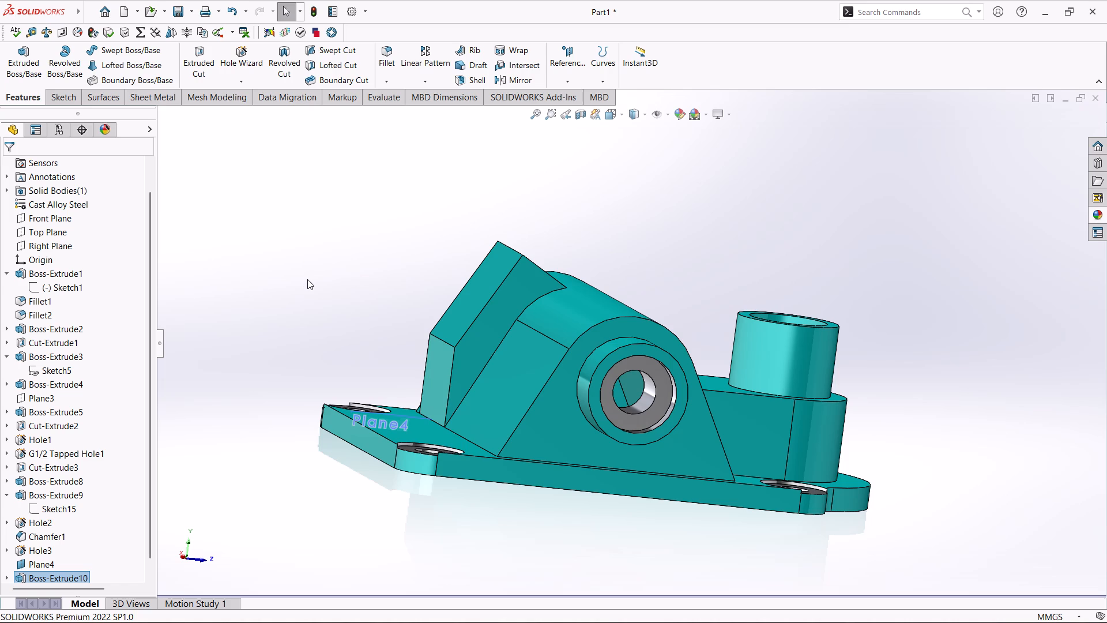
# Set up a manual fillet of the Full Round type for the inclined boss.
pyautogui.click(396, 61)
pyautogui.click(101, 229)
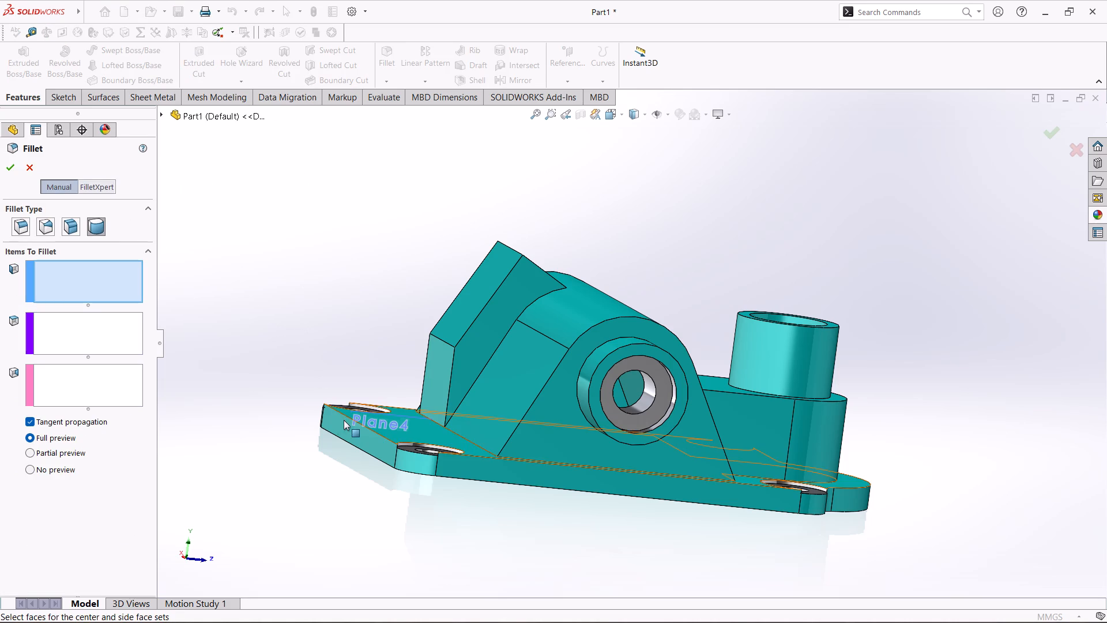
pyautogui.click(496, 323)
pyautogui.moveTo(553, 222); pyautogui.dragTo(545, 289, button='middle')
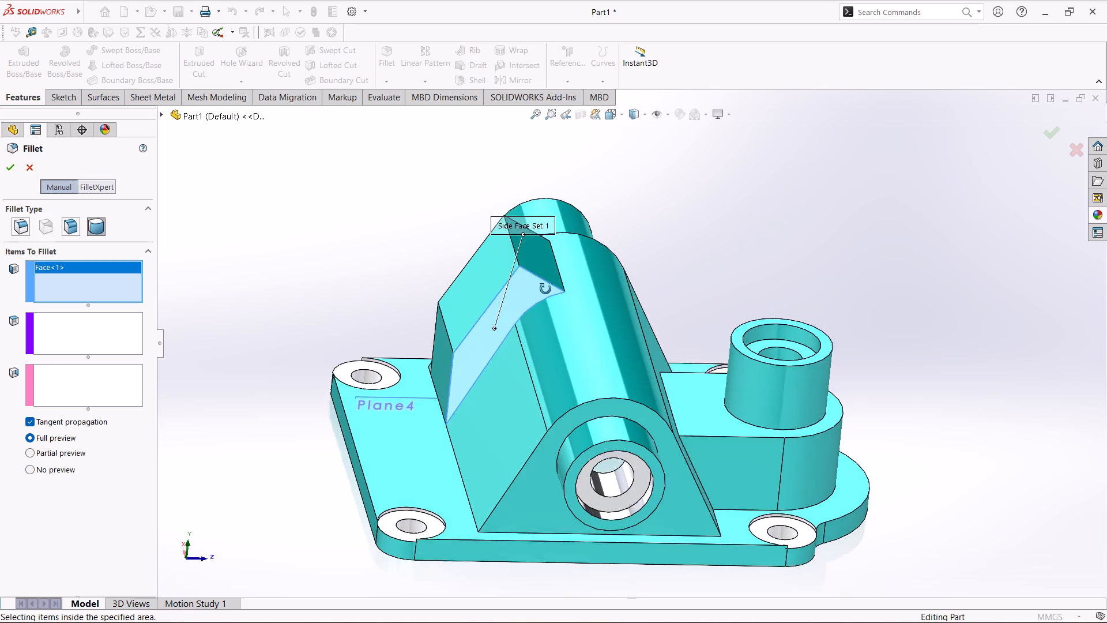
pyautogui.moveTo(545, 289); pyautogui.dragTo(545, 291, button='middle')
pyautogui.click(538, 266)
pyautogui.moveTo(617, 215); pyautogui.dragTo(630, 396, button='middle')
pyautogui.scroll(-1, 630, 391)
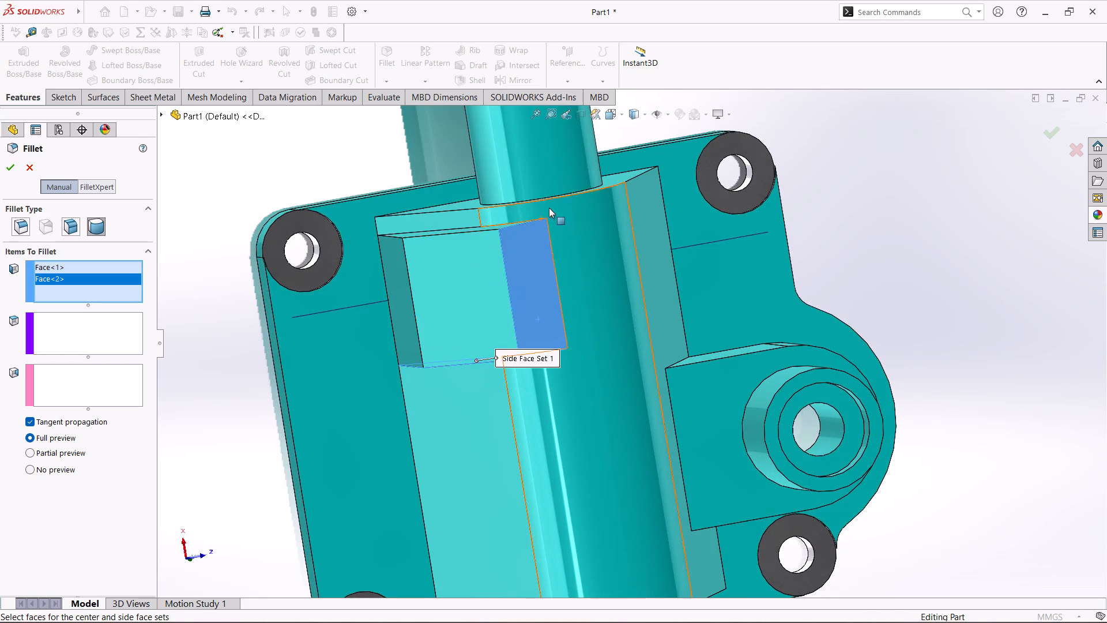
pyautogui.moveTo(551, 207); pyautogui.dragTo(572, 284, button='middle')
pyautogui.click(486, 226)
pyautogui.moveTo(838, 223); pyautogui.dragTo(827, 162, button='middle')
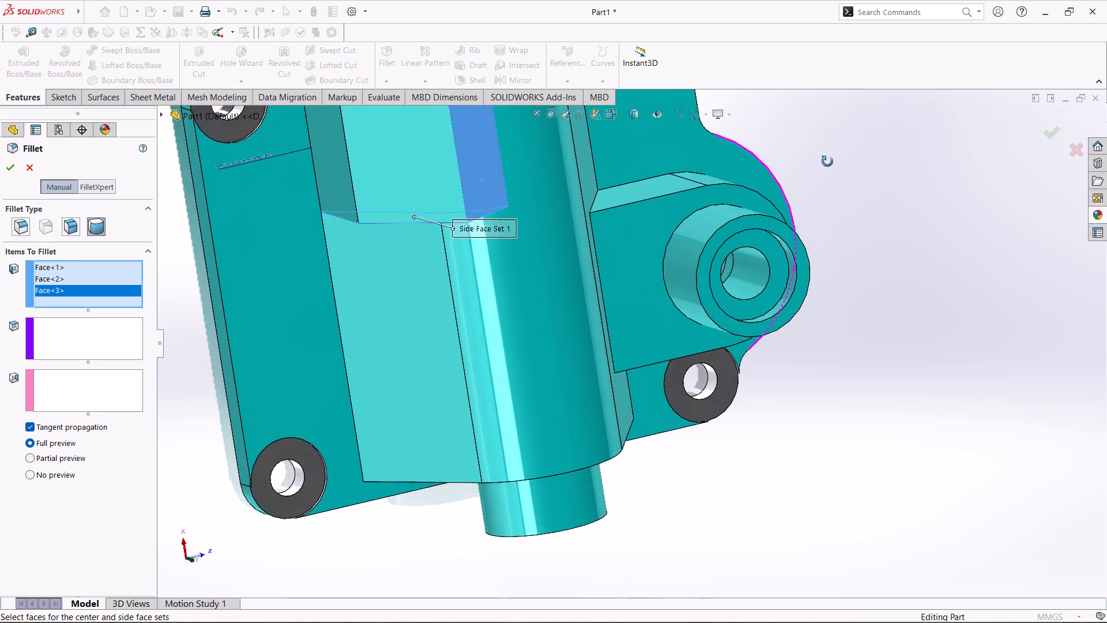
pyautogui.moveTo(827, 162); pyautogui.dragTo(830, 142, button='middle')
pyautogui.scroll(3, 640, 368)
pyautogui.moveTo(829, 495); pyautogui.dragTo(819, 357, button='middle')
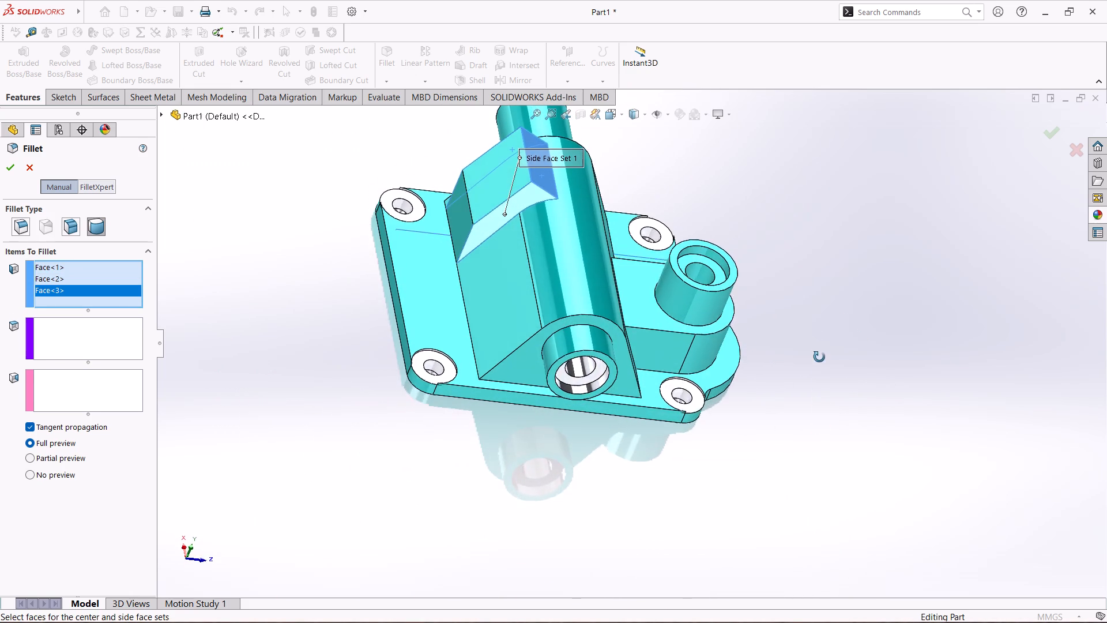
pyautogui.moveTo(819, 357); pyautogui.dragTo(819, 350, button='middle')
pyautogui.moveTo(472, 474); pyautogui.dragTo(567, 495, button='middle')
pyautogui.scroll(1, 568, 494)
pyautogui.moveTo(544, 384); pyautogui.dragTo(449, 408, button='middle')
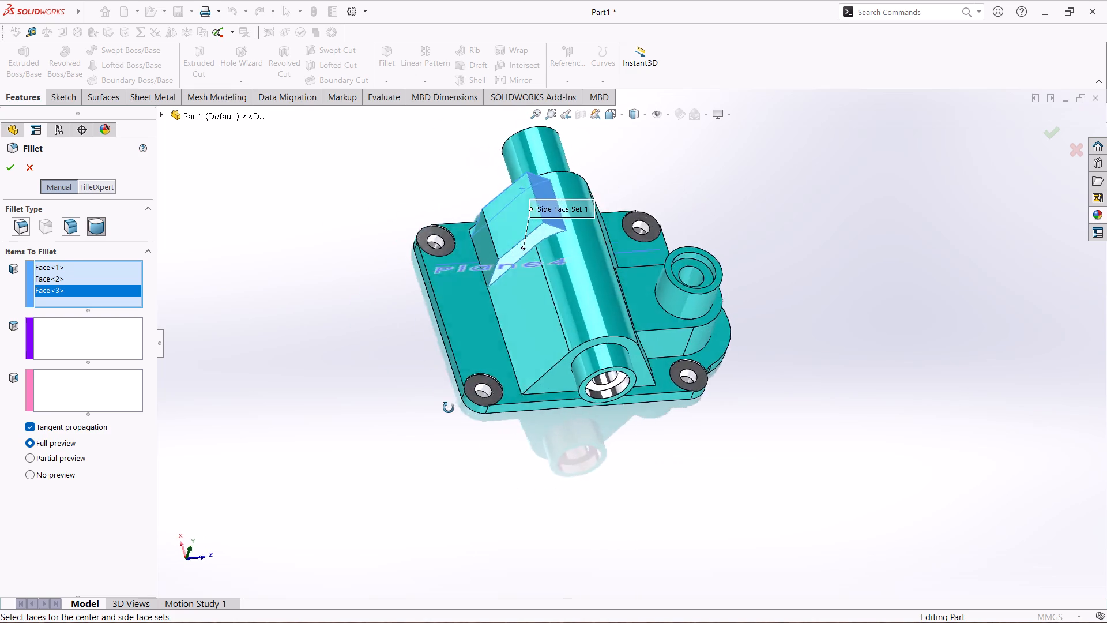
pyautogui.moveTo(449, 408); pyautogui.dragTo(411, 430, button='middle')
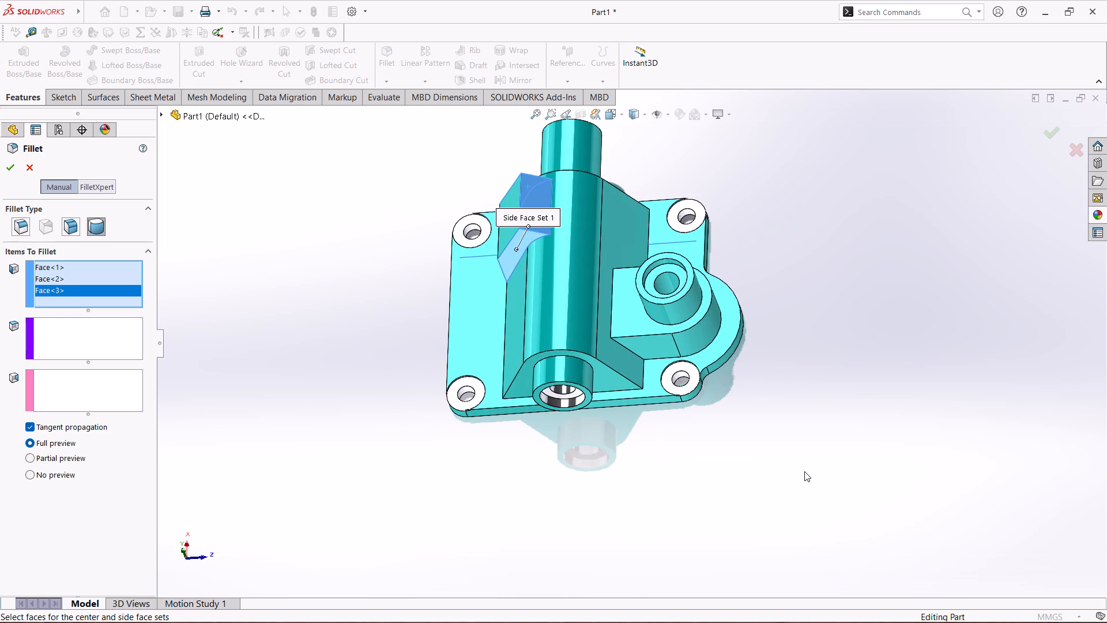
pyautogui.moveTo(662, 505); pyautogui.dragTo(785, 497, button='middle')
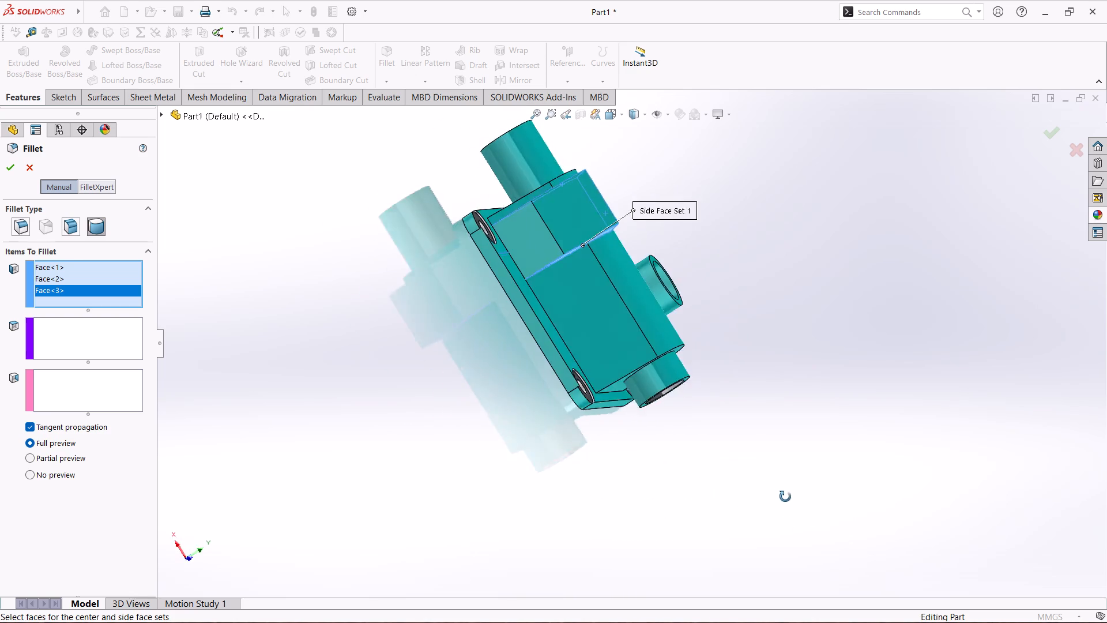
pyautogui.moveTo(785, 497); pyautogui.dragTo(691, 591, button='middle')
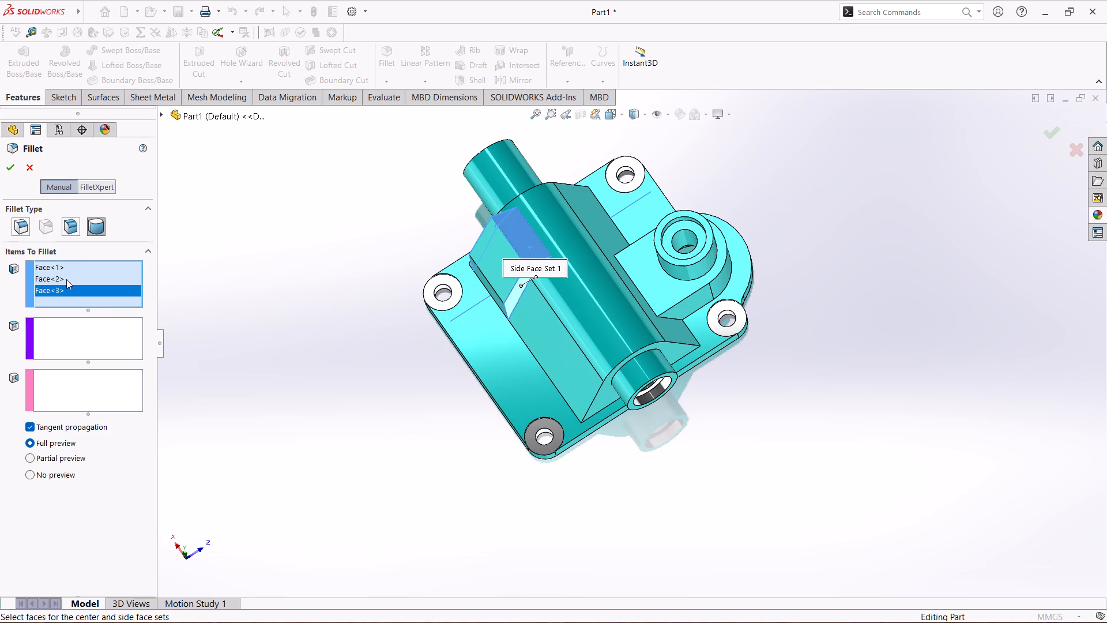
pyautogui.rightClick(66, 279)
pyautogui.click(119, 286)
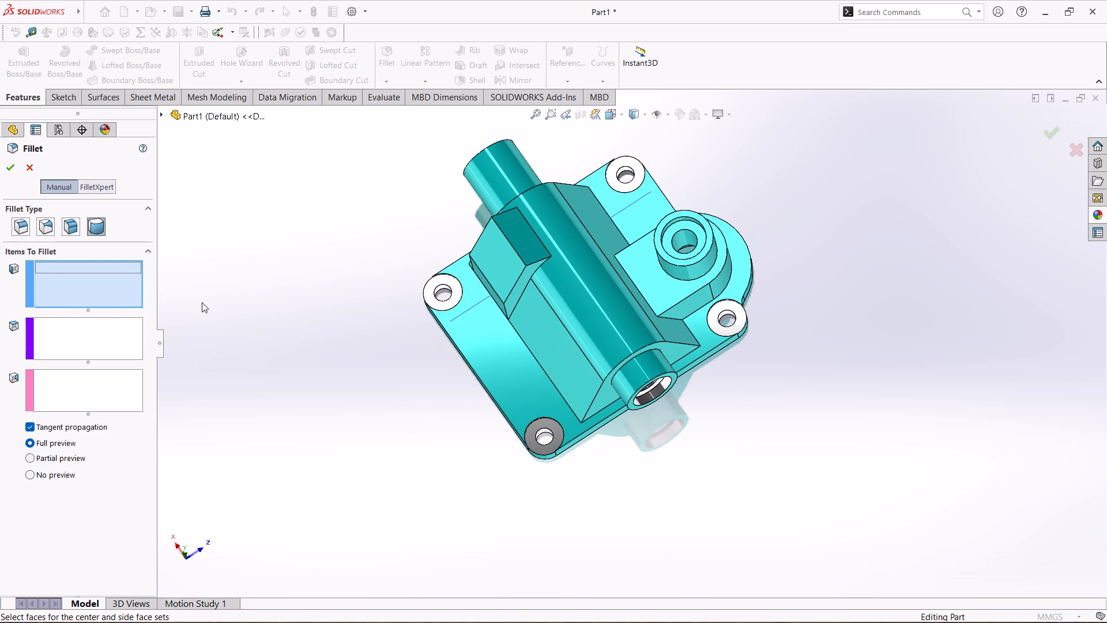
# Apply the Full Round Fillet to the inclined boss with its upper end face as centre and its two opposite side faces as side sets.
pyautogui.scroll(-1, 539, 274)
pyautogui.moveTo(539, 274); pyautogui.dragTo(539, 234, button='middle')
pyautogui.click(523, 286)
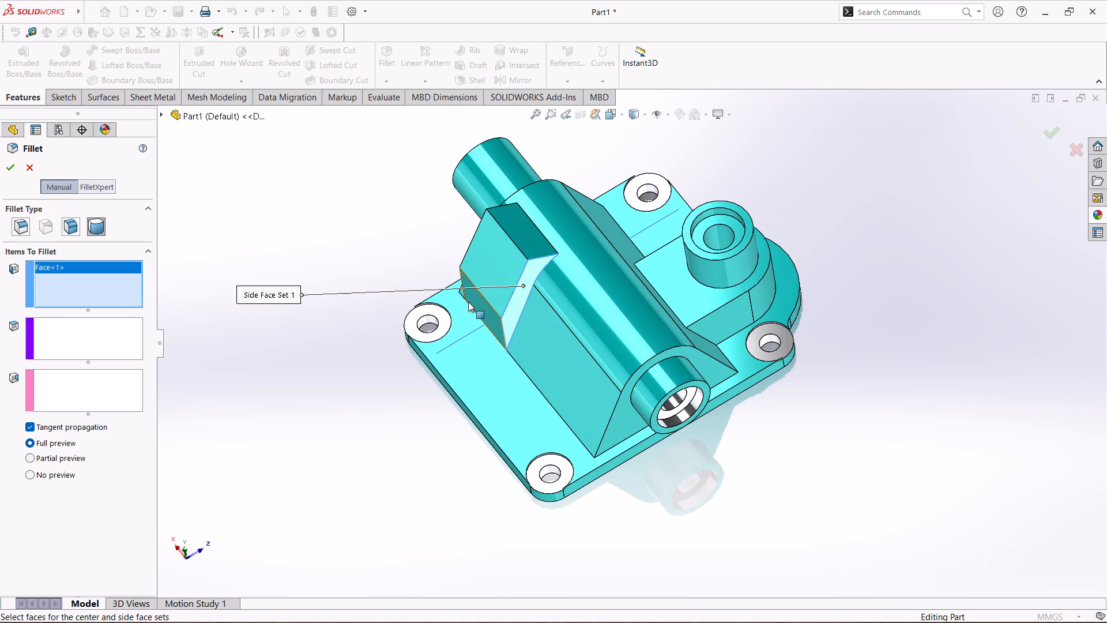
pyautogui.click(63, 335)
pyautogui.click(525, 231)
pyautogui.moveTo(270, 246); pyautogui.dragTo(348, 333, button='middle')
pyautogui.moveTo(84, 380); pyautogui.dragTo(95, 377)
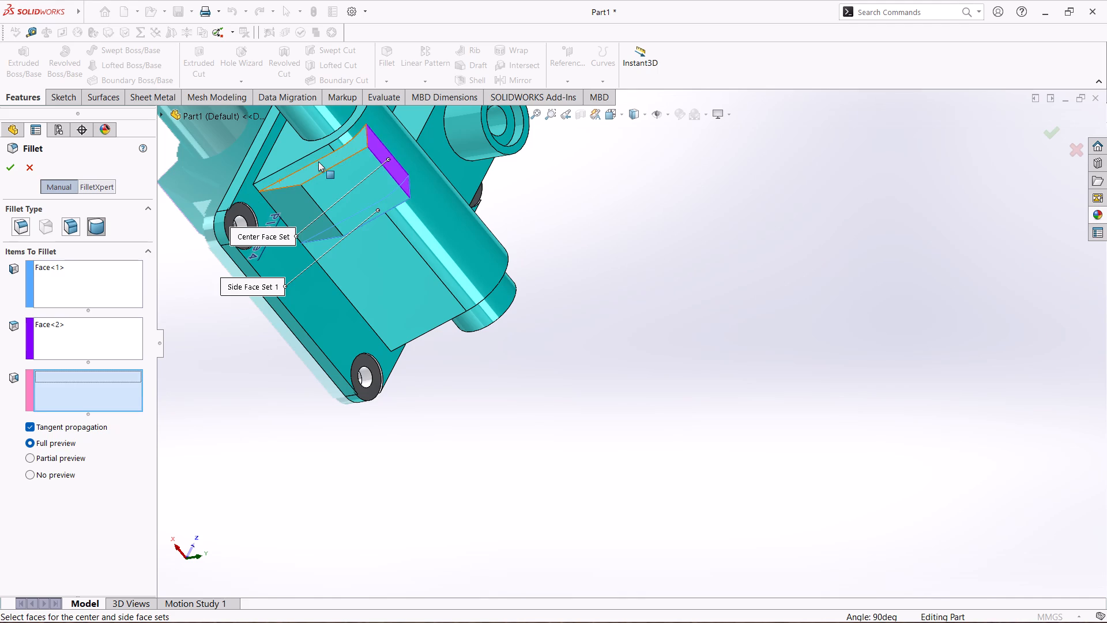
pyautogui.click(319, 162)
pyautogui.moveTo(615, 306); pyautogui.dragTo(593, 303, button='middle')
pyautogui.scroll(2, 413, 278)
pyautogui.click(13, 168)
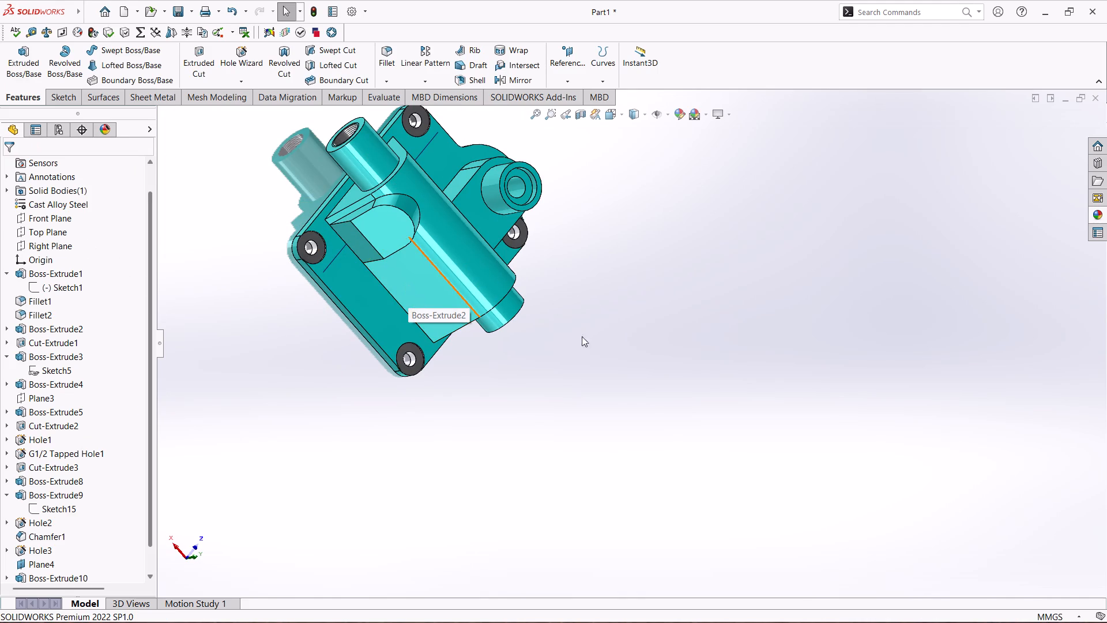
# Set up a Hole Wizard straight tap to the ISO standard as a Tapped hole of size M22x1.5.
pyautogui.scroll(1, 566, 343)
pyautogui.moveTo(564, 343); pyautogui.dragTo(507, 208, button='middle')
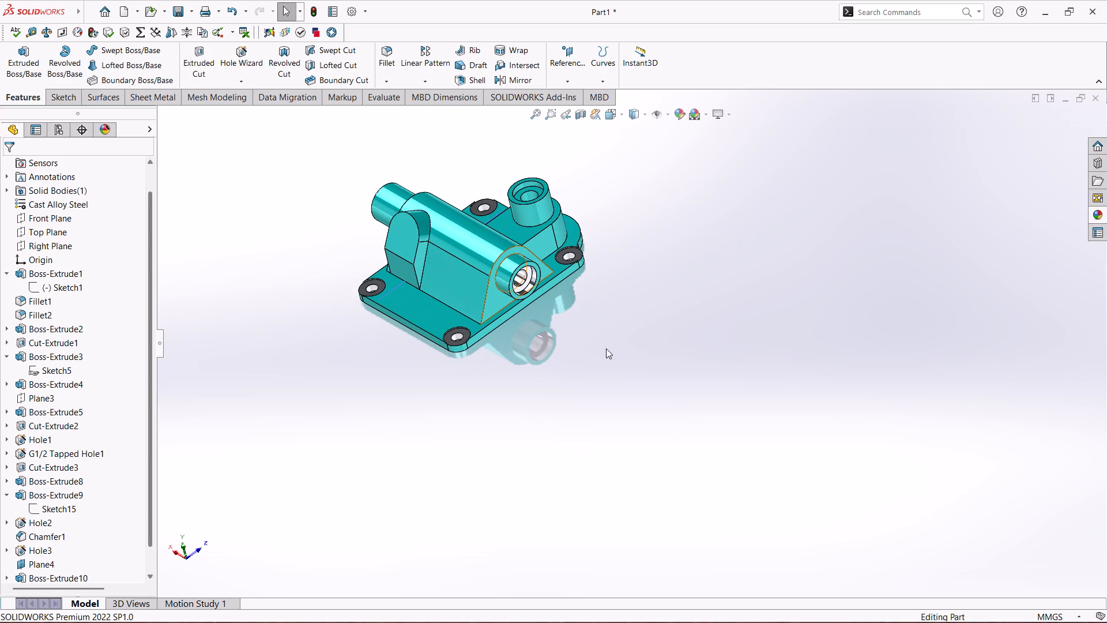
pyautogui.click(239, 52)
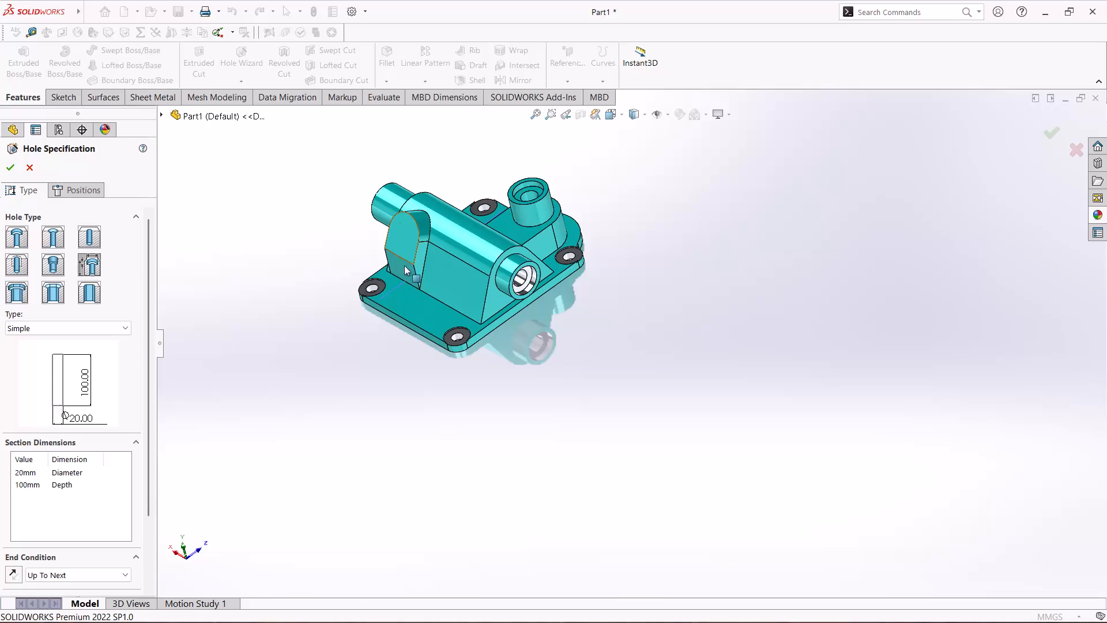
pyautogui.click(22, 267)
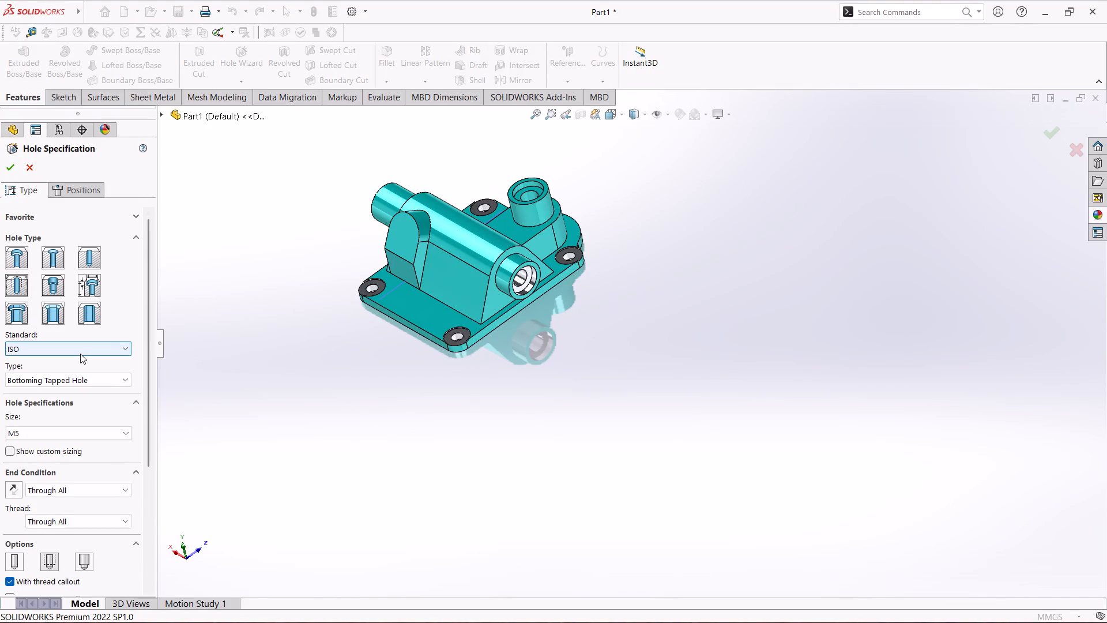
pyautogui.scroll(-2, 80, 350)
pyautogui.scroll(3, 77, 352)
pyautogui.scroll(-1, 77, 351)
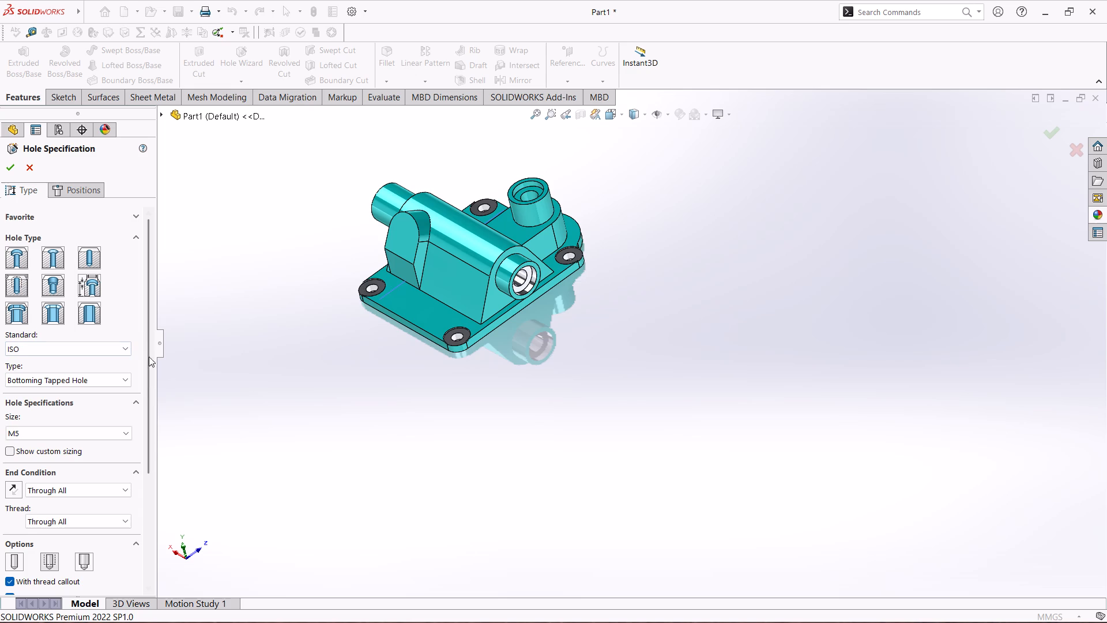
pyautogui.moveTo(149, 331); pyautogui.dragTo(160, 433)
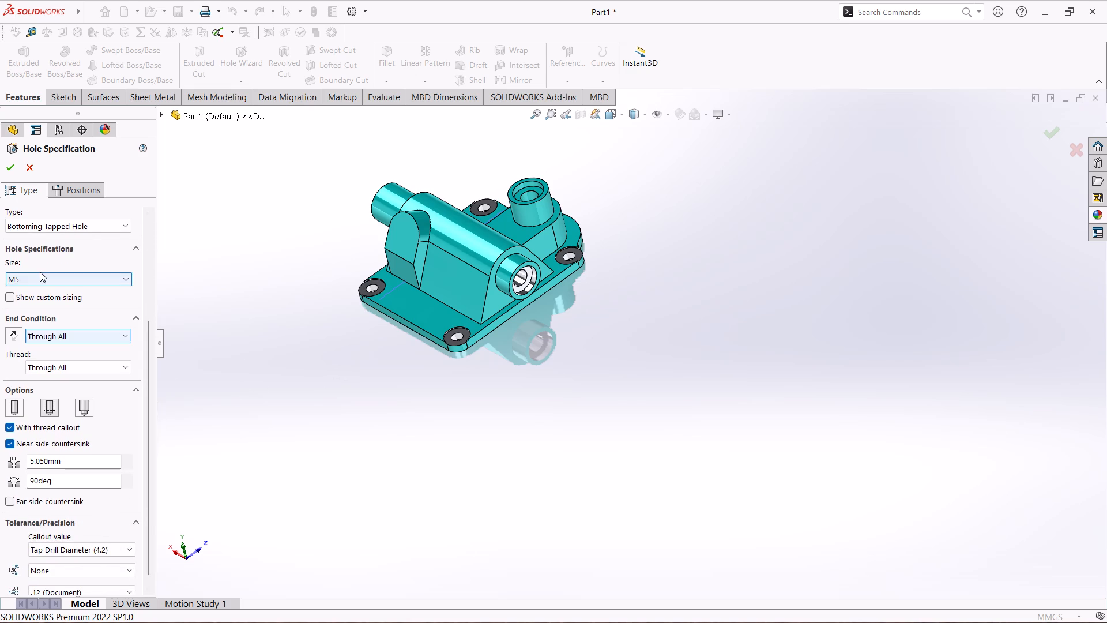
pyautogui.click(74, 228)
pyautogui.click(78, 258)
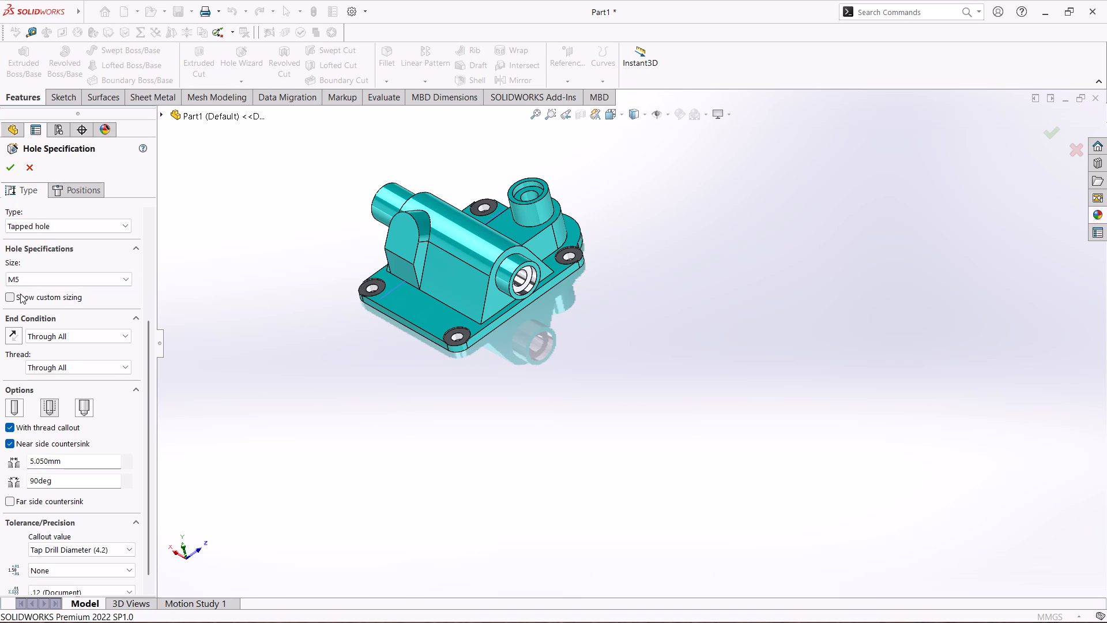
pyautogui.click(62, 275)
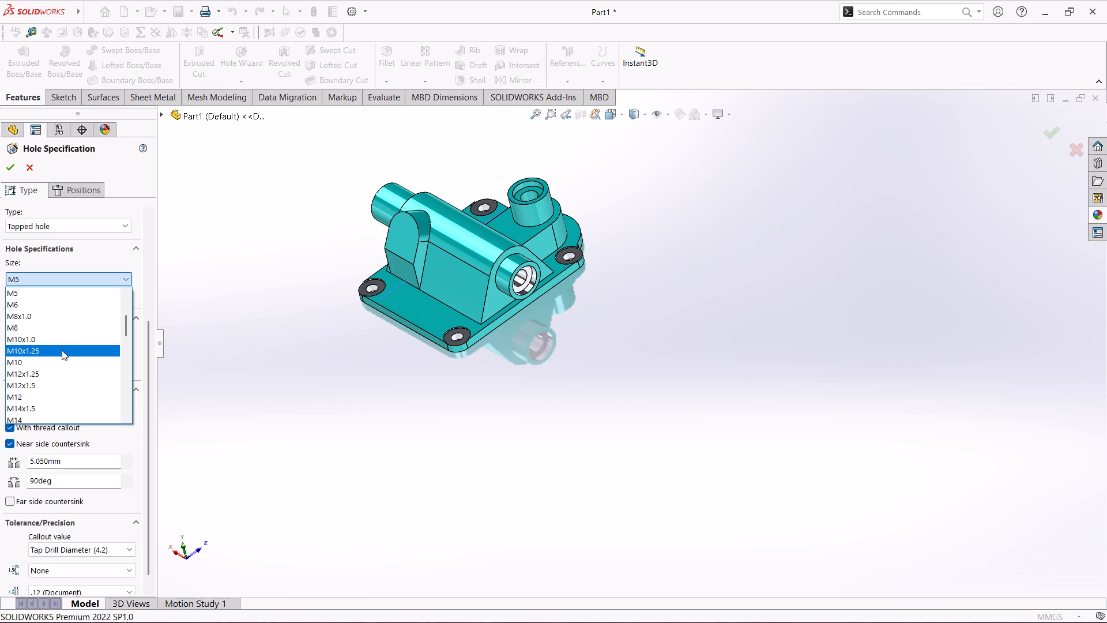
pyautogui.scroll(-5, 65, 355)
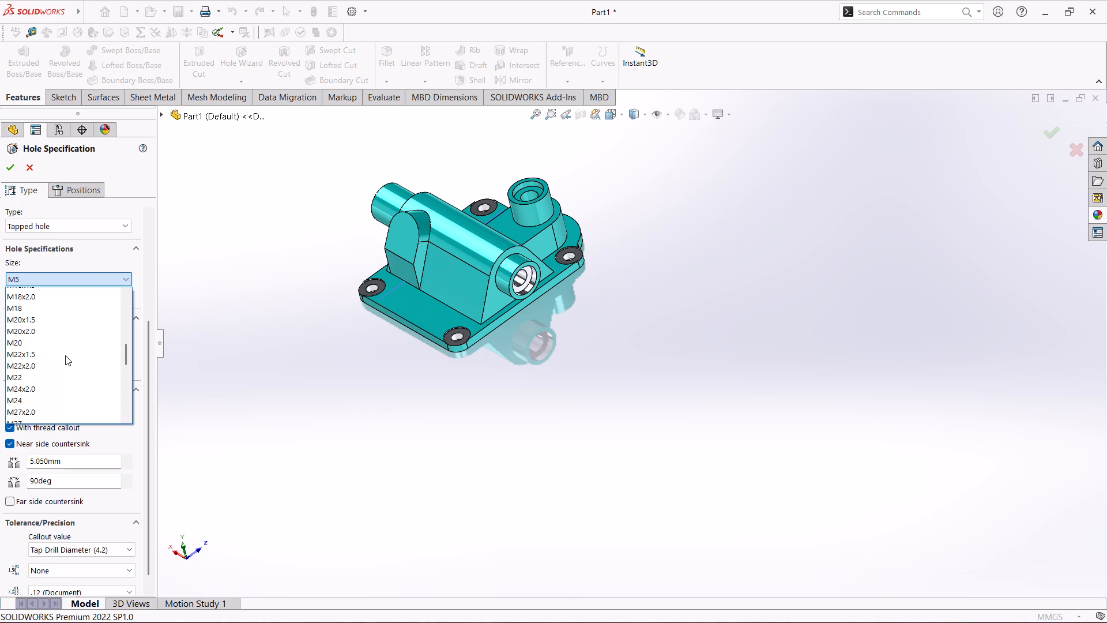
pyautogui.click(50, 355)
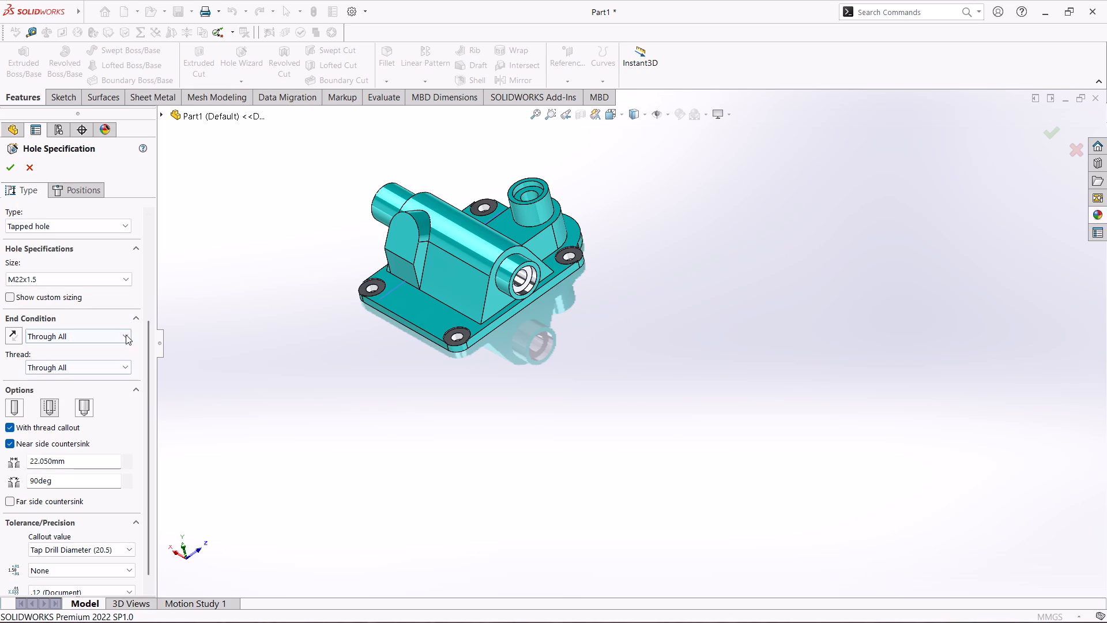
# Give the tapped hole a Blind end condition and switch off its near side countersink.
pyautogui.click(66, 333)
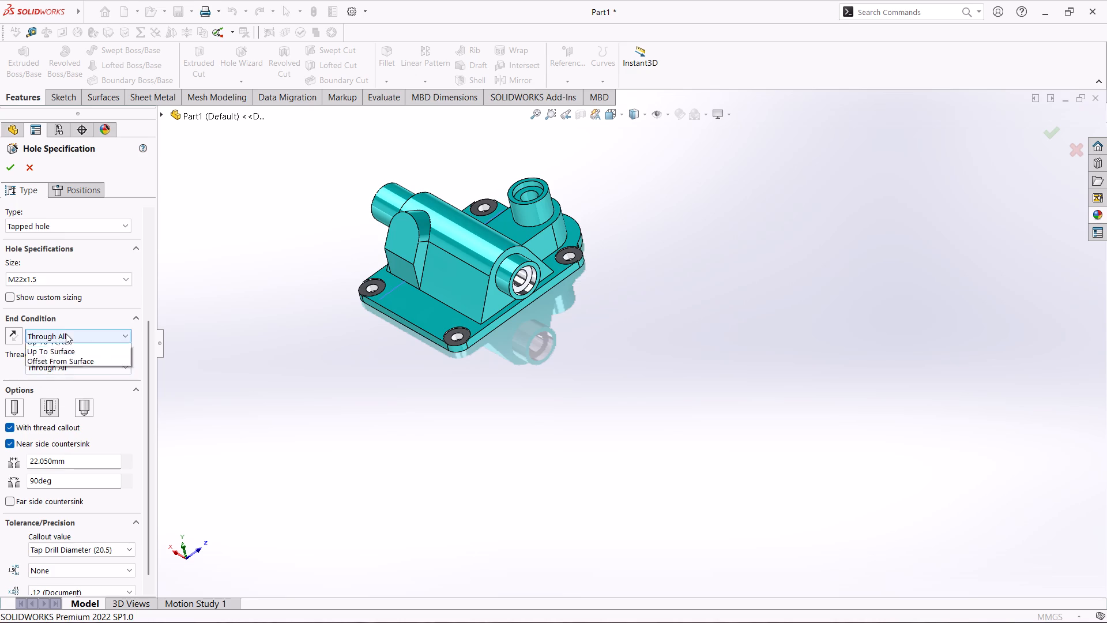
pyautogui.click(80, 348)
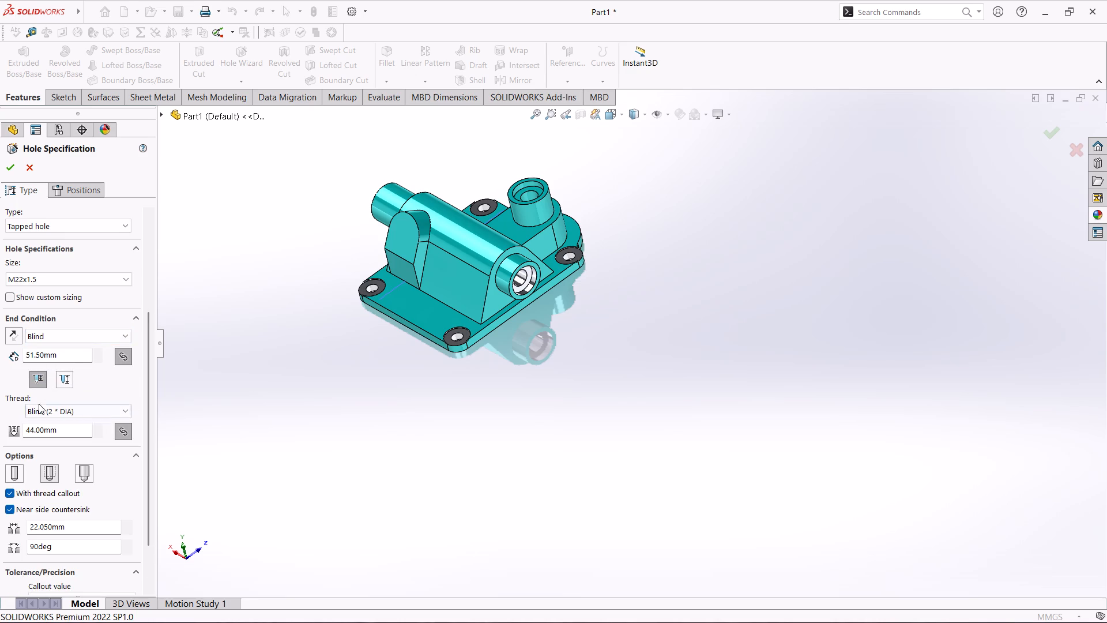
pyautogui.moveTo(150, 381); pyautogui.dragTo(155, 429)
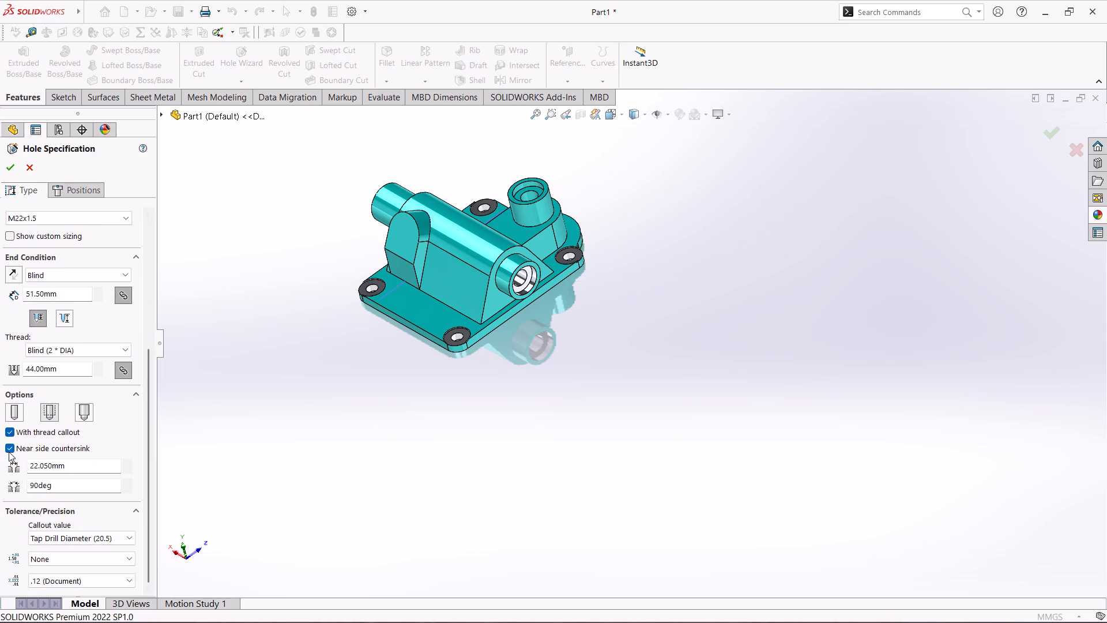
pyautogui.click(9, 452)
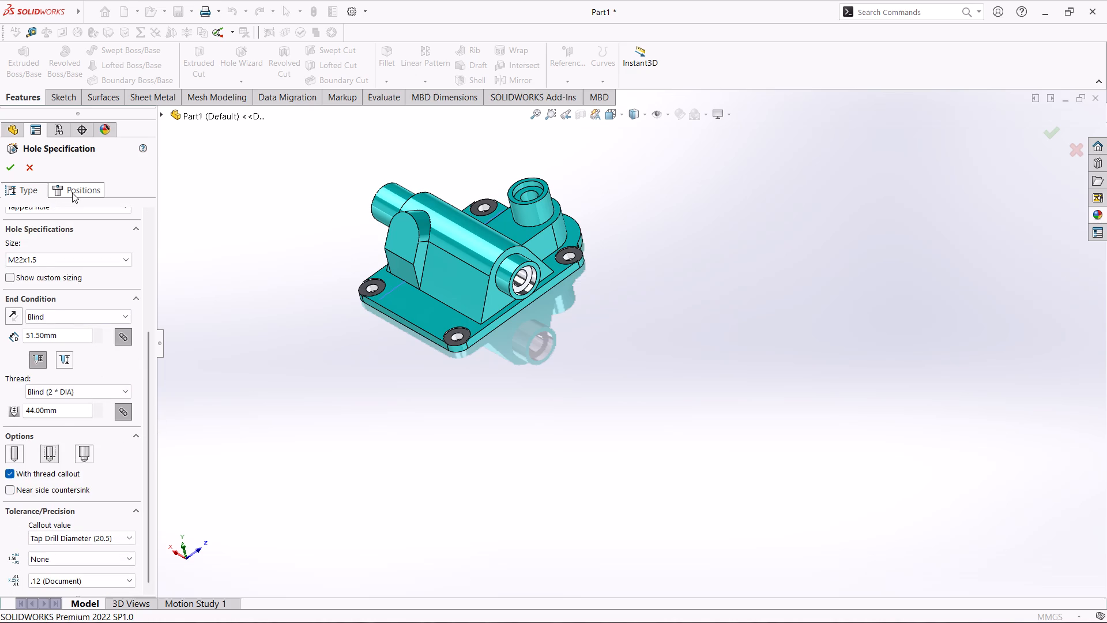
# Place the M22x1.5 tapped hole on the inclined boss's end face, centred on its rounded arc, and create it.
pyautogui.click(72, 193)
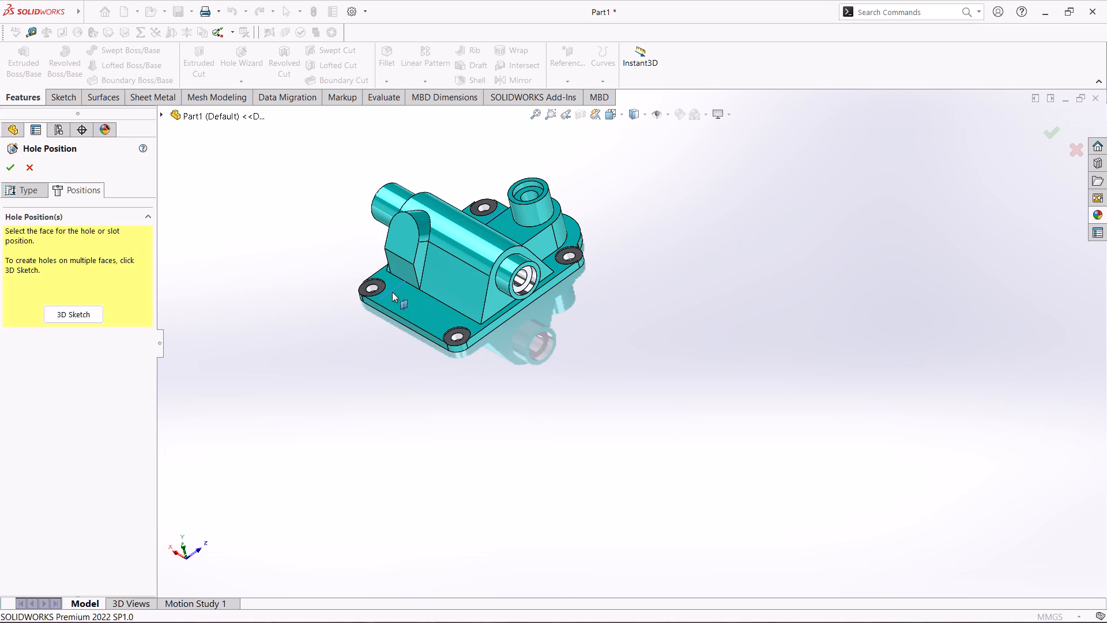
pyautogui.click(408, 252)
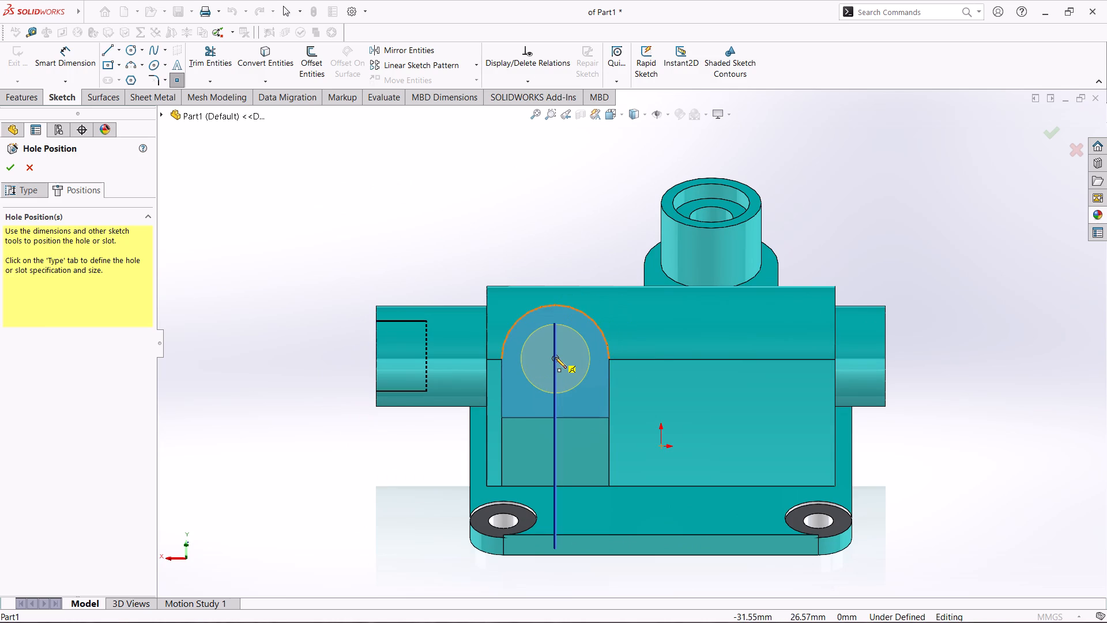
pyautogui.click(555, 357)
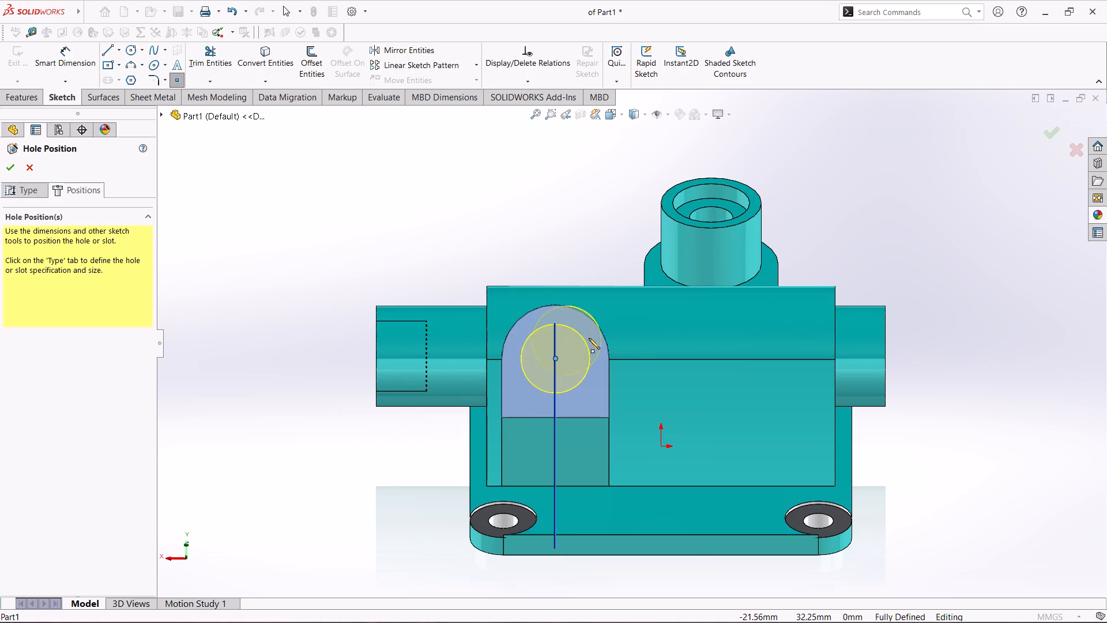
pyautogui.rightClick(284, 243)
pyautogui.click(321, 253)
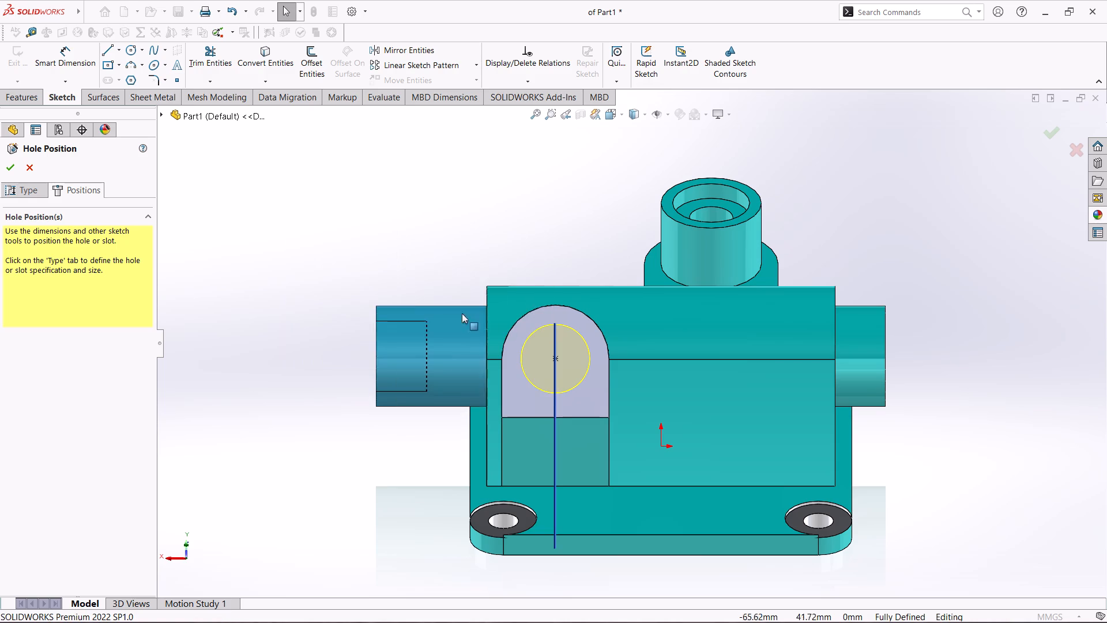
pyautogui.click(585, 345)
pyautogui.rightClick(585, 345)
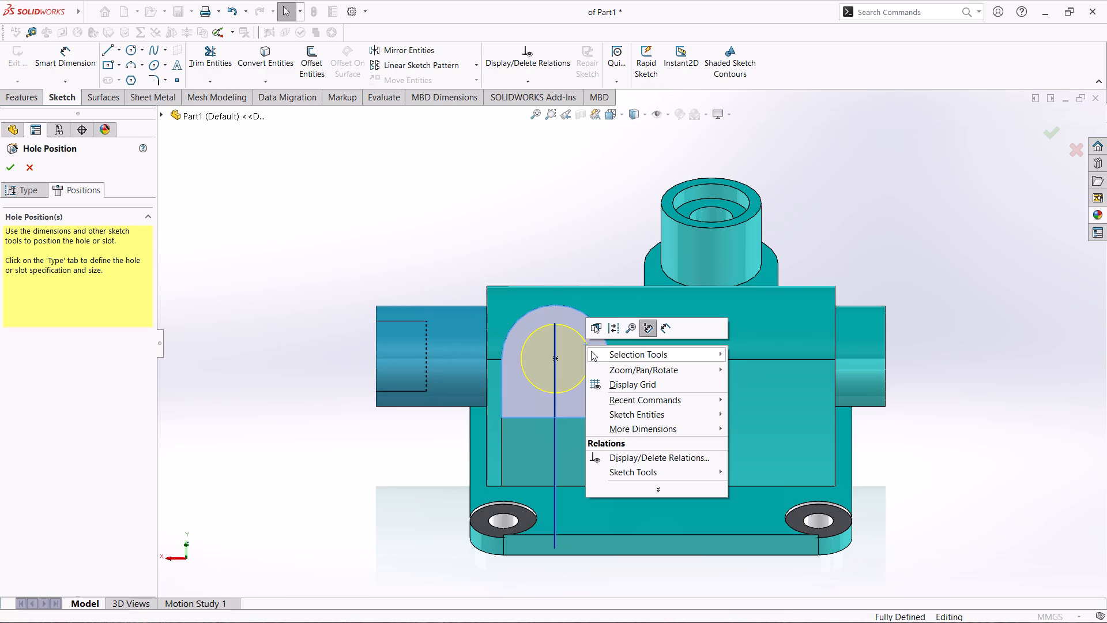
pyautogui.click(548, 328)
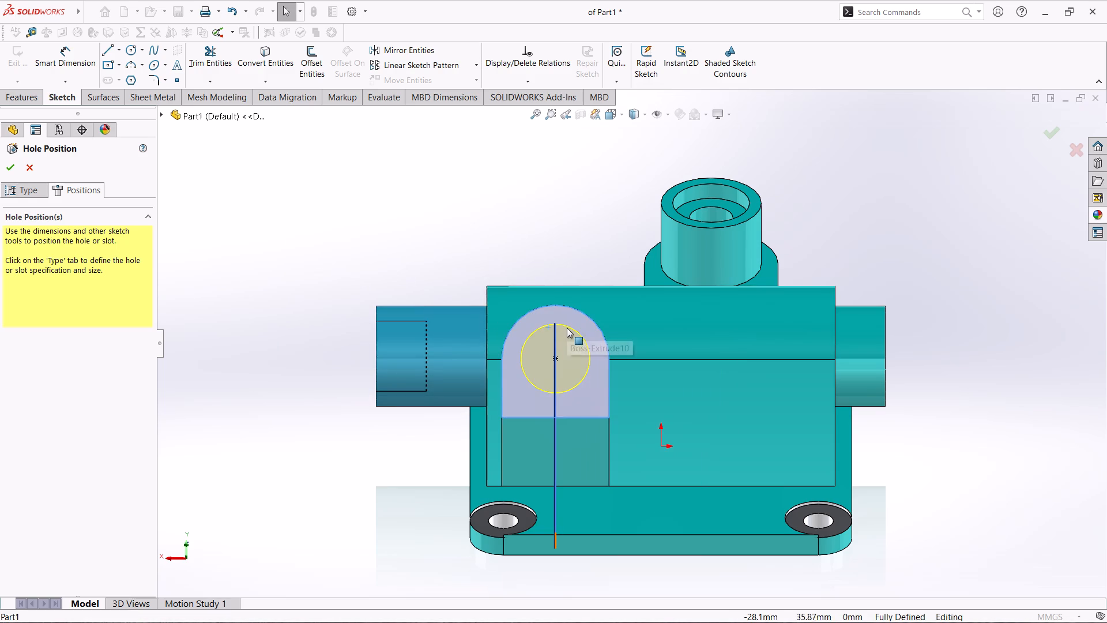
pyautogui.click(567, 331)
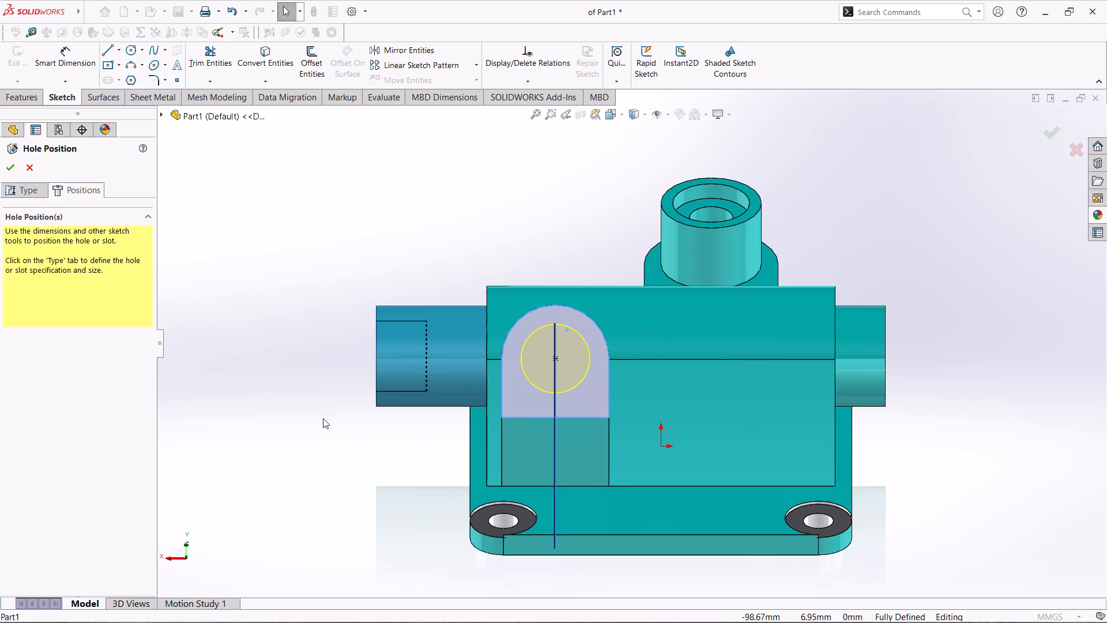
pyautogui.click(8, 164)
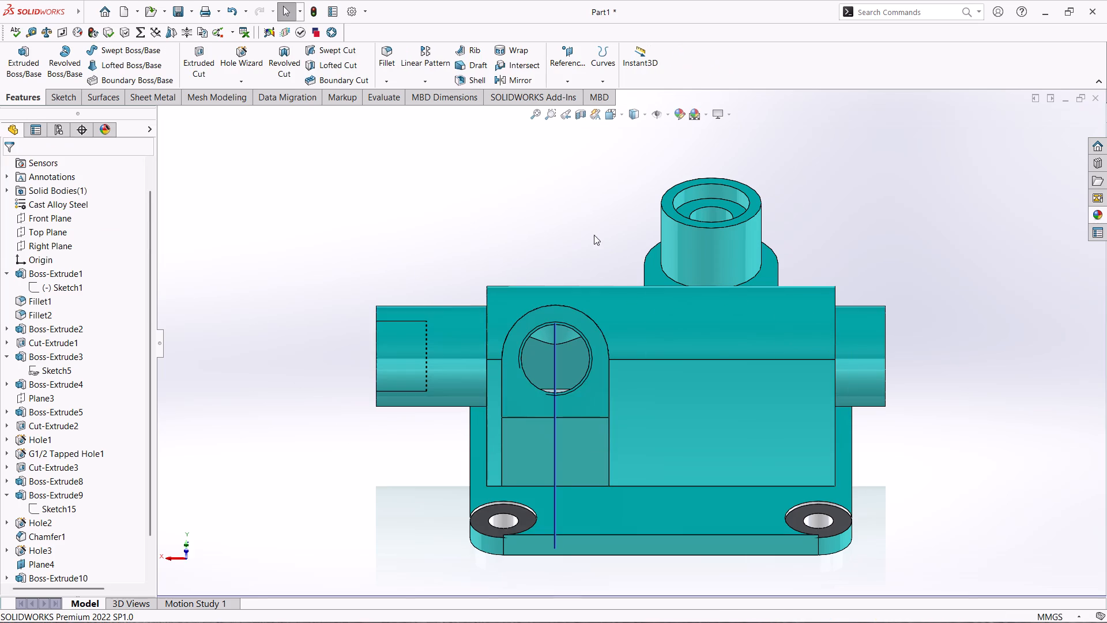
# Examine the new tapped hole from outside the boss and from the cavity on the housing's underside.
pyautogui.moveTo(585, 220); pyautogui.dragTo(648, 240, button='middle')
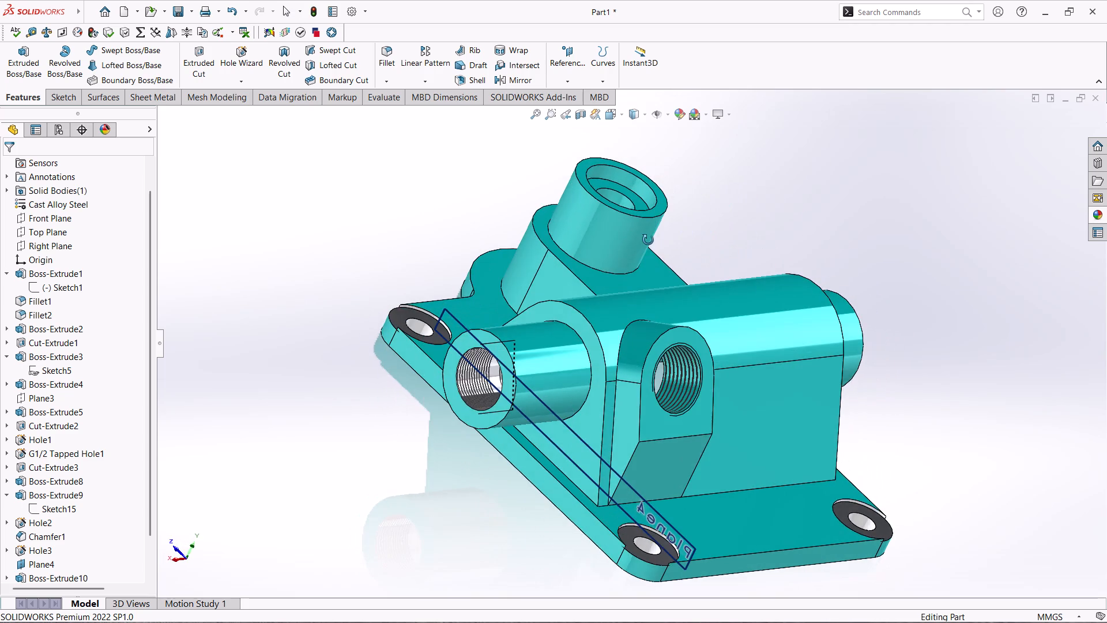
pyautogui.moveTo(648, 240); pyautogui.dragTo(597, 227, button='middle')
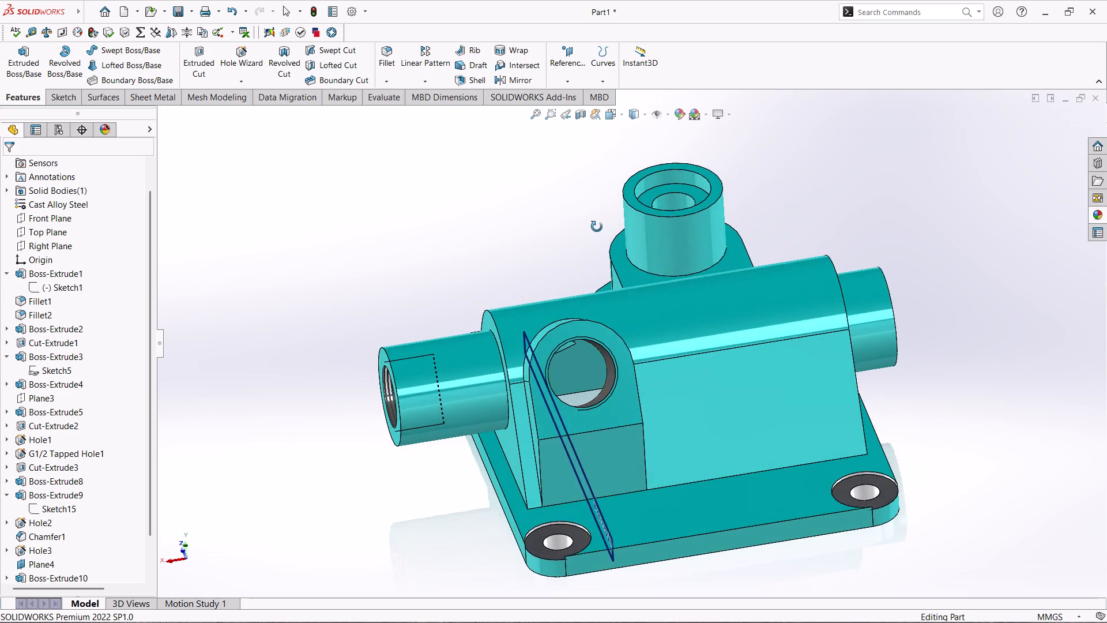
pyautogui.moveTo(597, 227); pyautogui.dragTo(586, 197, button='middle')
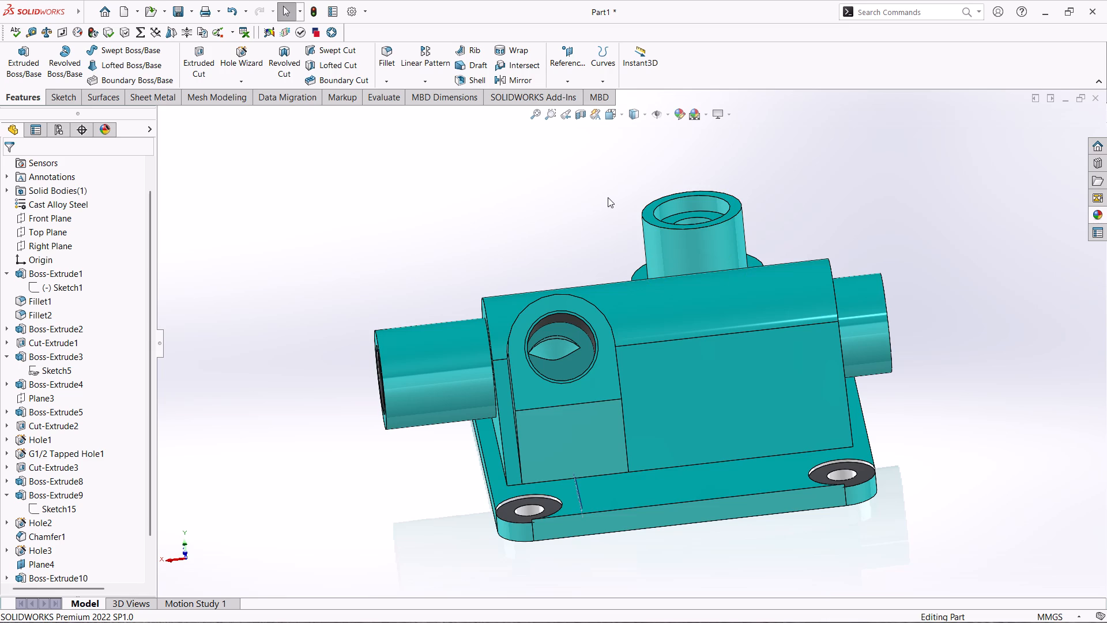
pyautogui.middleClick(568, 251)
pyautogui.scroll(-5, 570, 339)
pyautogui.scroll(-6, 527, 318)
pyautogui.scroll(3, 573, 330)
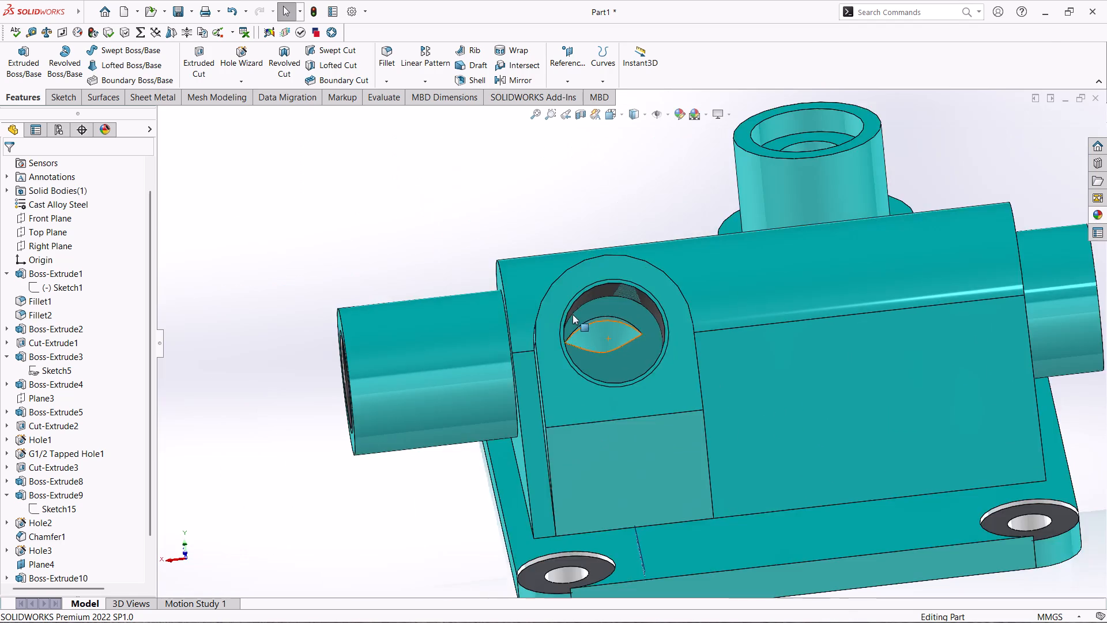
pyautogui.scroll(5, 573, 314)
pyautogui.moveTo(685, 528); pyautogui.dragTo(673, 430, button='middle')
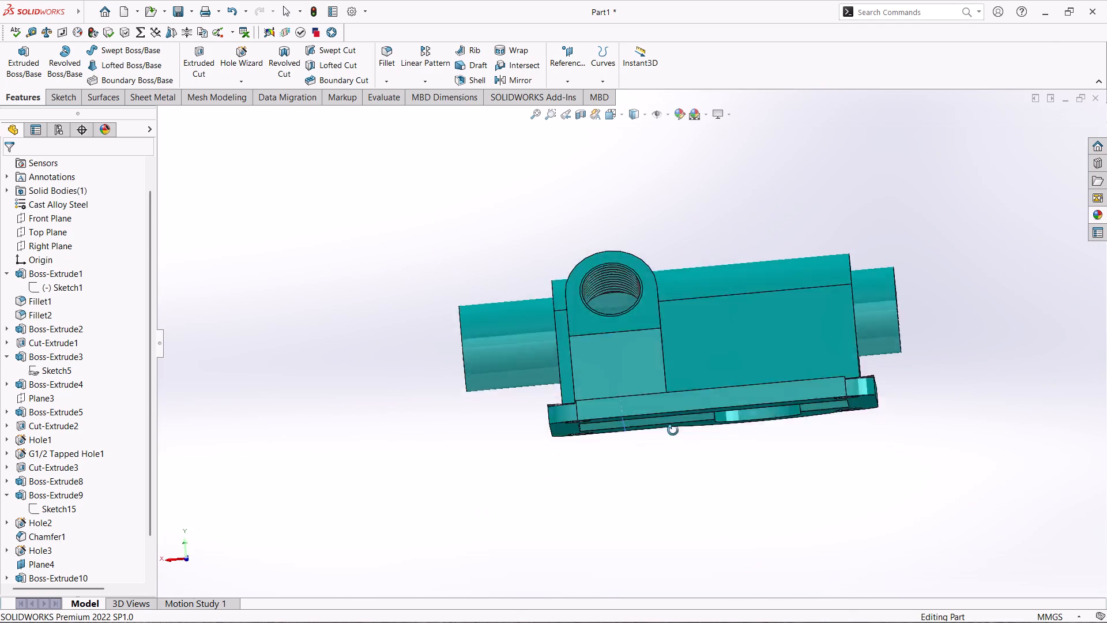
pyautogui.moveTo(673, 430); pyautogui.dragTo(650, 343, button='middle')
pyautogui.scroll(-2, 655, 410)
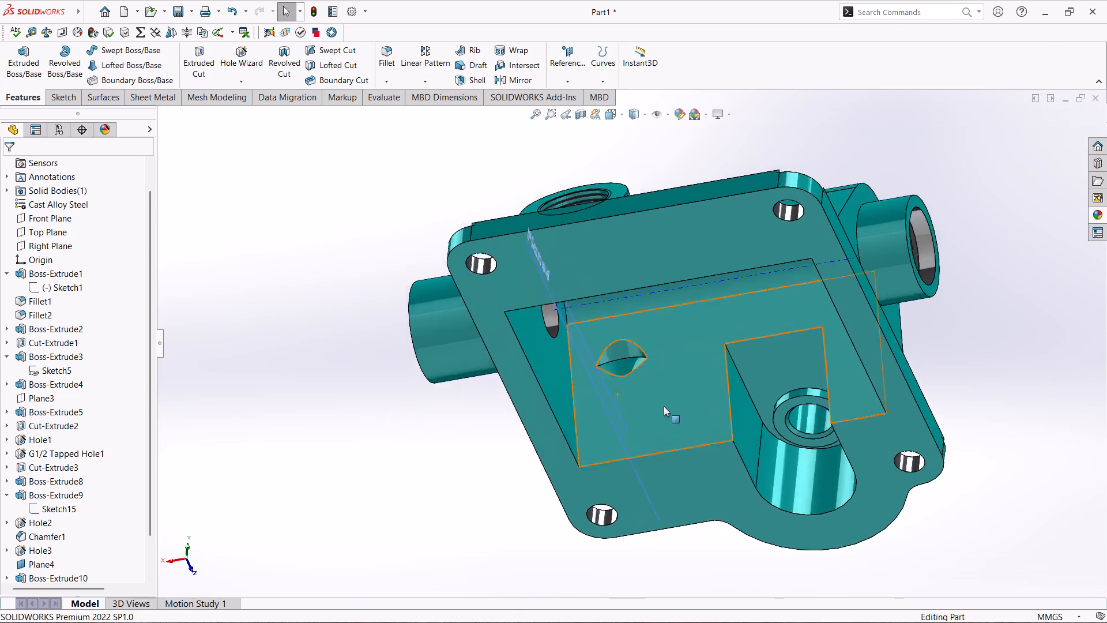
pyautogui.scroll(-4, 664, 406)
pyautogui.scroll(-4, 559, 294)
pyautogui.scroll(5, 553, 278)
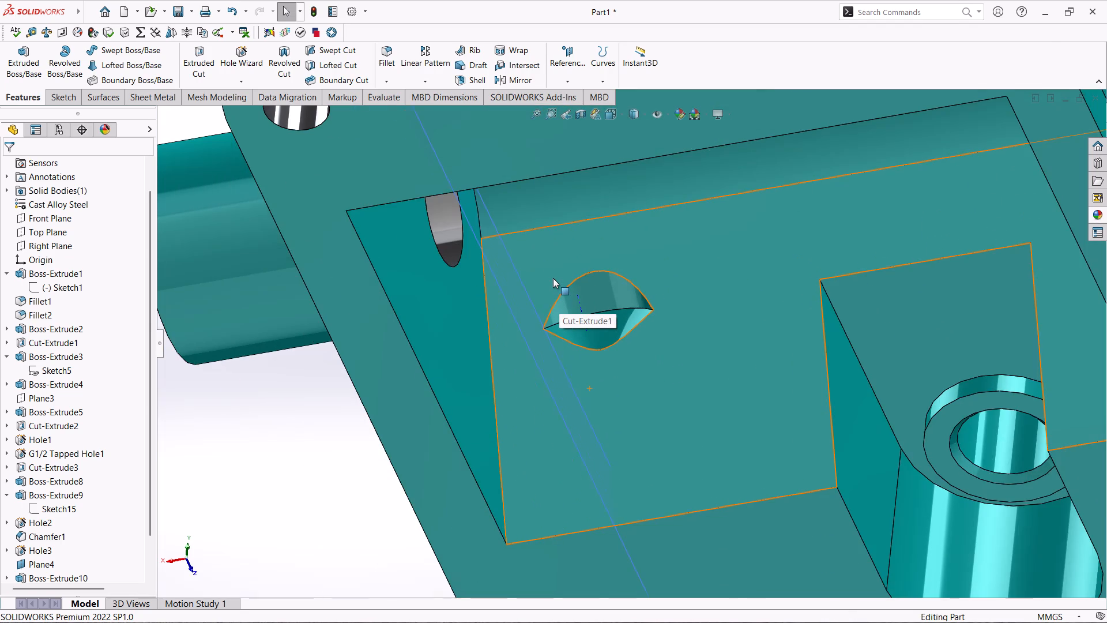
pyautogui.scroll(6, 553, 281)
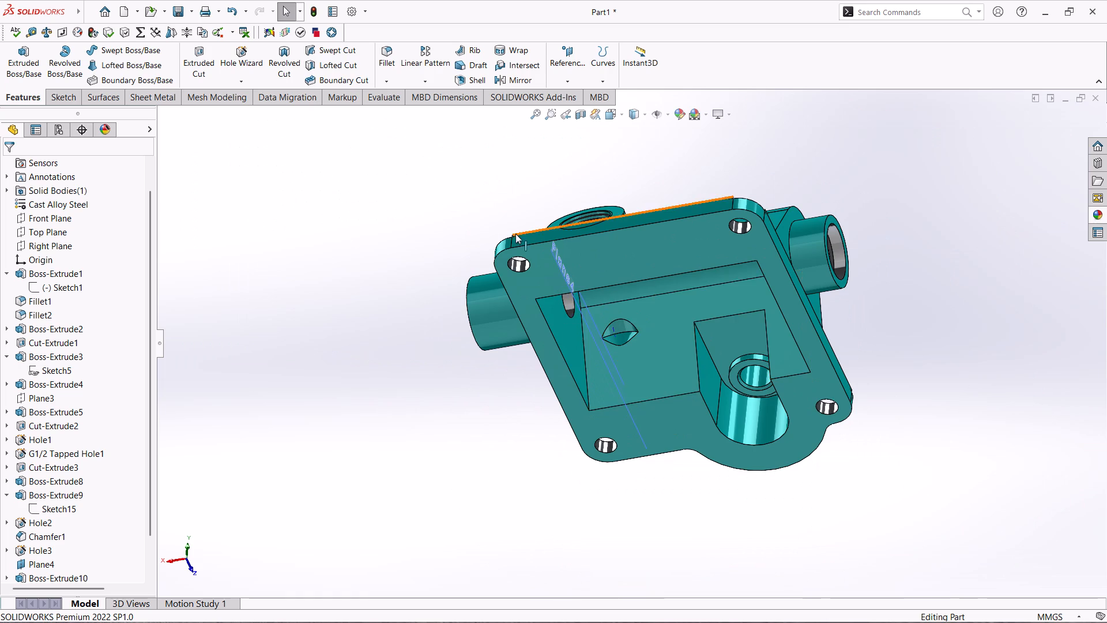
pyautogui.moveTo(472, 273); pyautogui.dragTo(468, 335, button='middle')
# Edit the M22x1.5 tapped hole and set its blind hole depth to 35 mm.
pyautogui.scroll(-6, 86, 458)
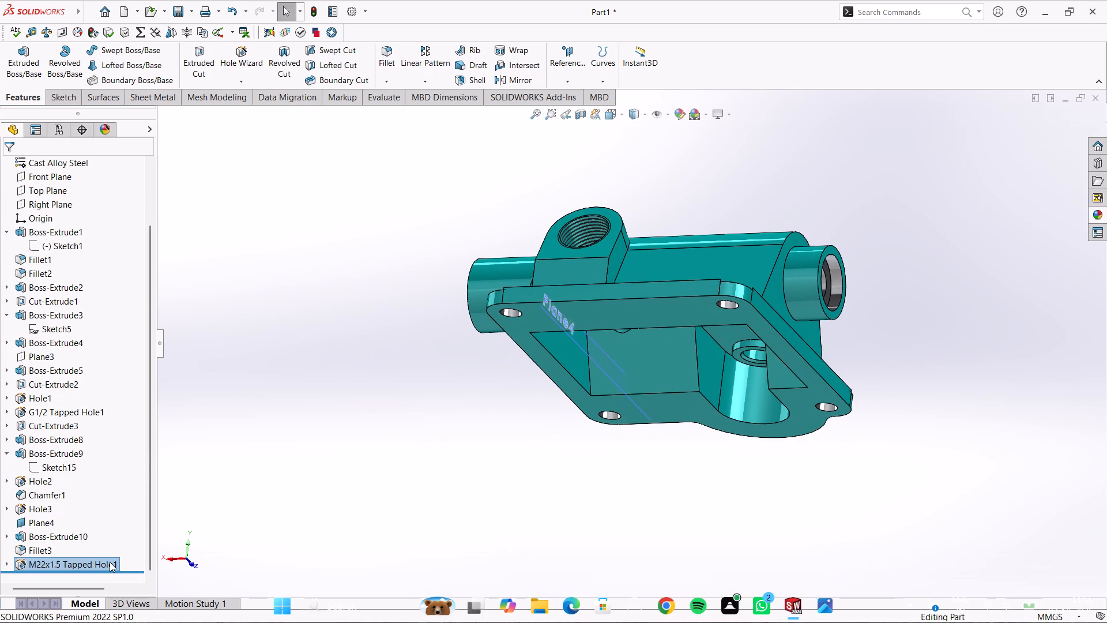
pyautogui.rightClick(110, 562)
pyautogui.click(120, 333)
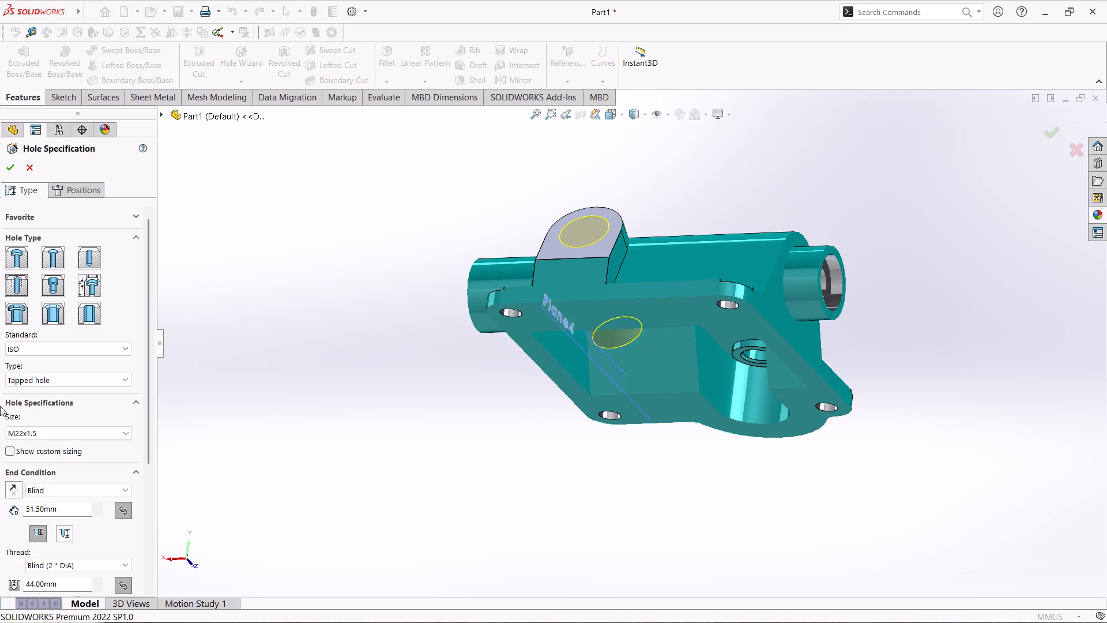
pyautogui.scroll(-2, 47, 365)
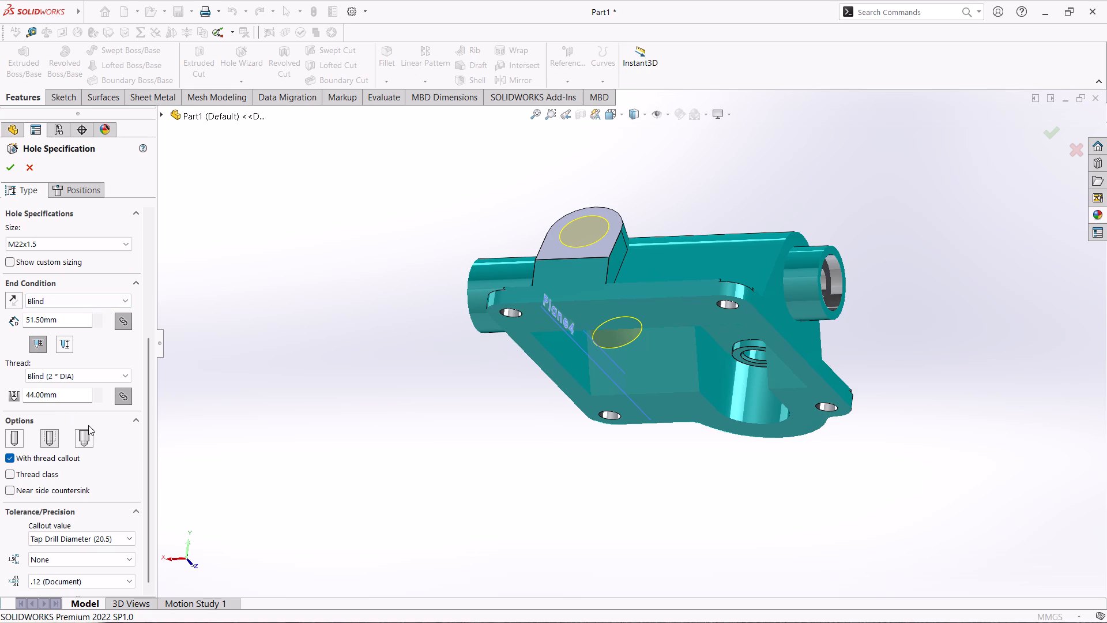
pyautogui.moveTo(65, 322); pyautogui.dragTo(0, 332)
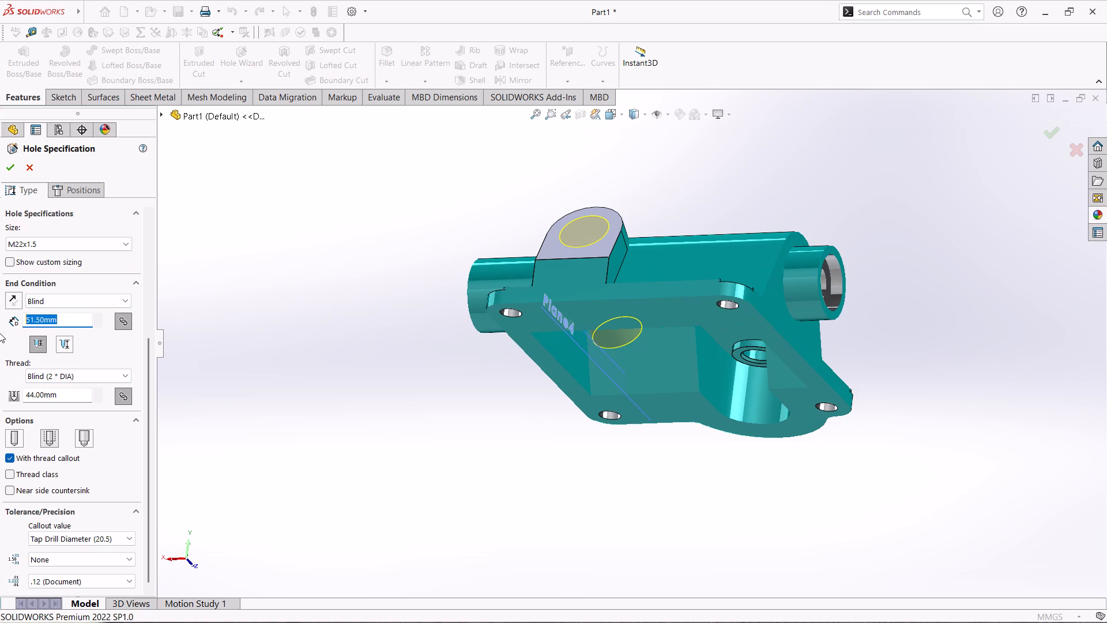
pyautogui.write('35')
pyautogui.press('Return')
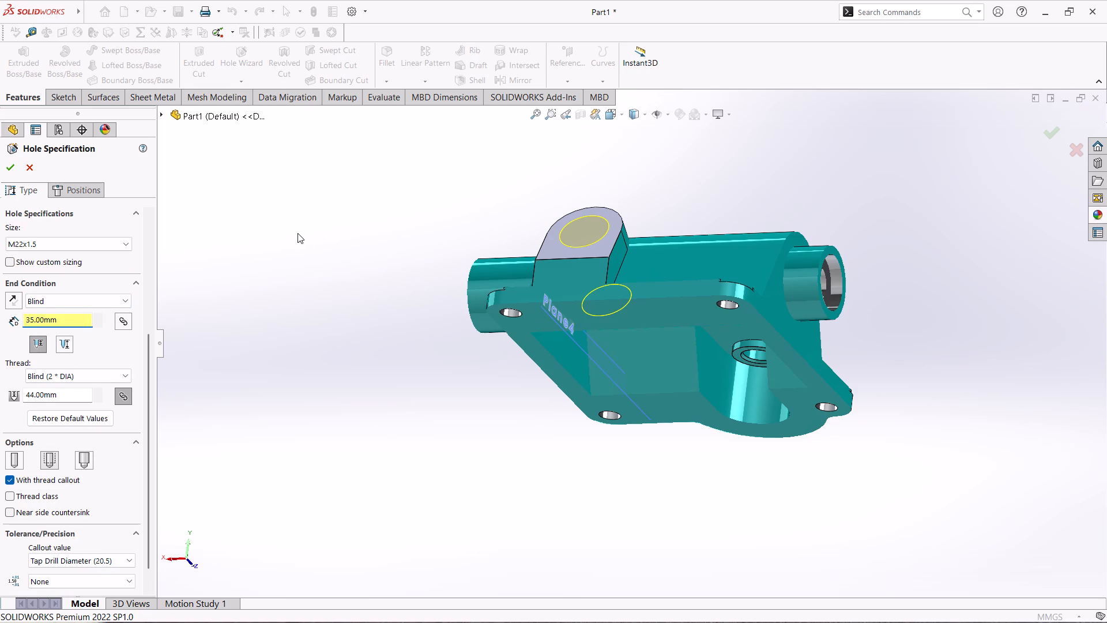
pyautogui.scroll(1, 295, 233)
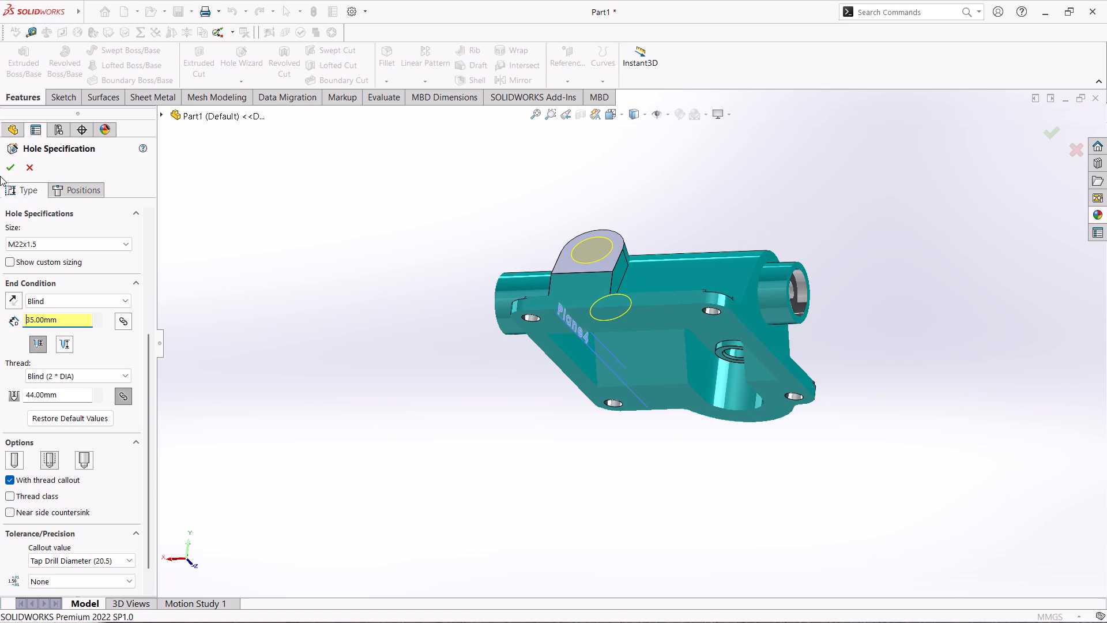
pyautogui.click(2, 170)
# Examine where the tapped hole enters the underside cavity and how it looks from outside.
pyautogui.moveTo(668, 478); pyautogui.dragTo(668, 471, button='middle')
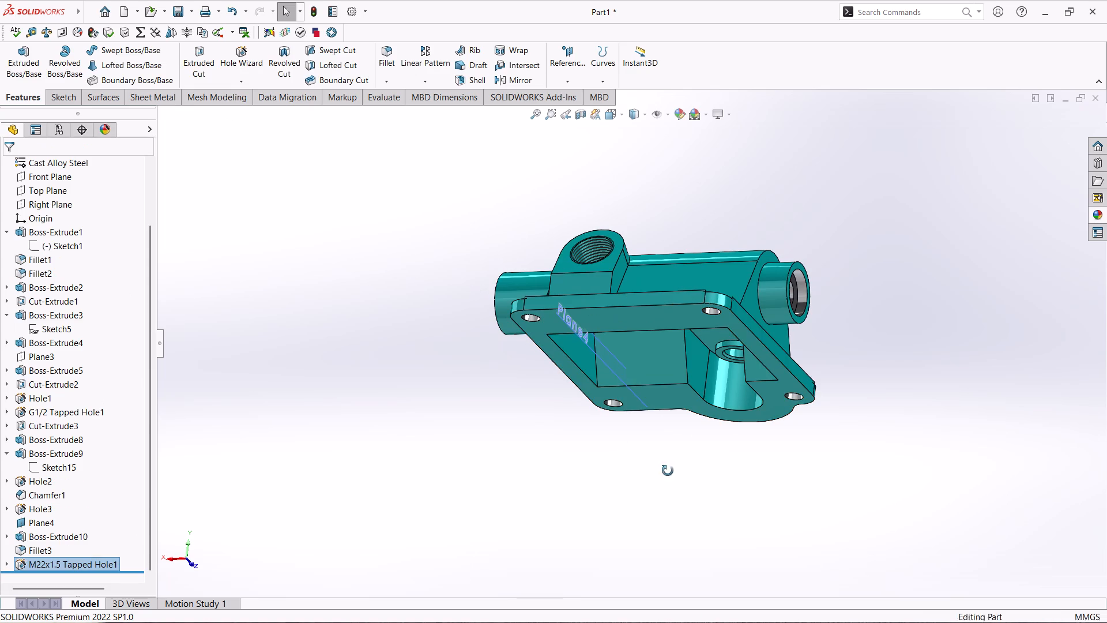
pyautogui.moveTo(668, 471); pyautogui.dragTo(662, 354, button='middle')
pyautogui.scroll(-8, 621, 282)
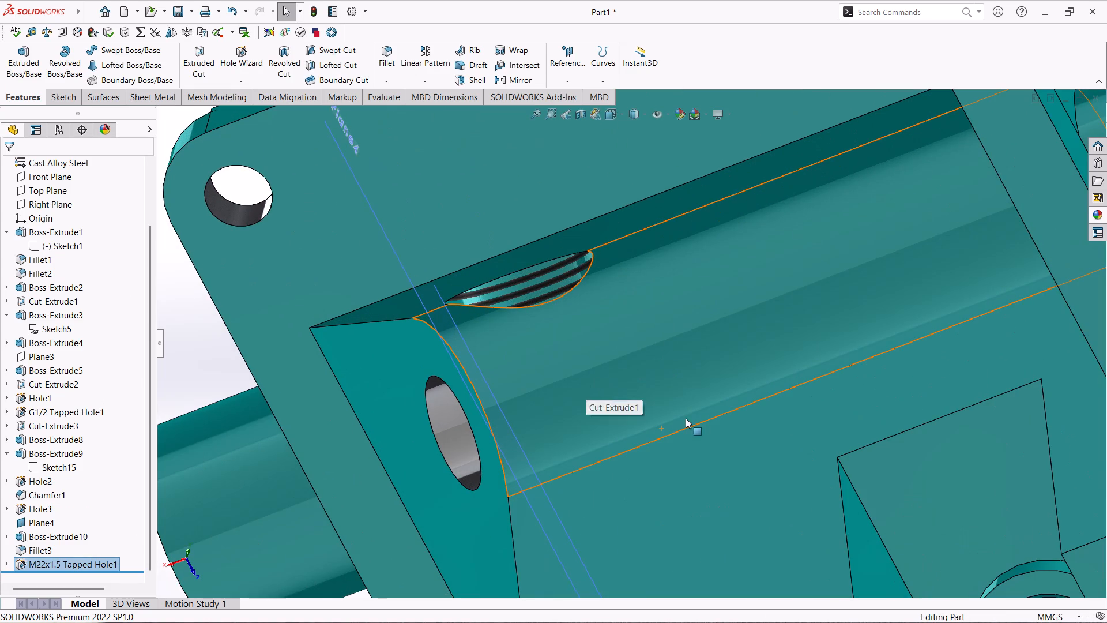
pyautogui.scroll(6, 683, 419)
pyautogui.scroll(1, 514, 379)
pyautogui.scroll(1, 467, 136)
pyautogui.moveTo(487, 213); pyautogui.dragTo(553, 430, button='middle')
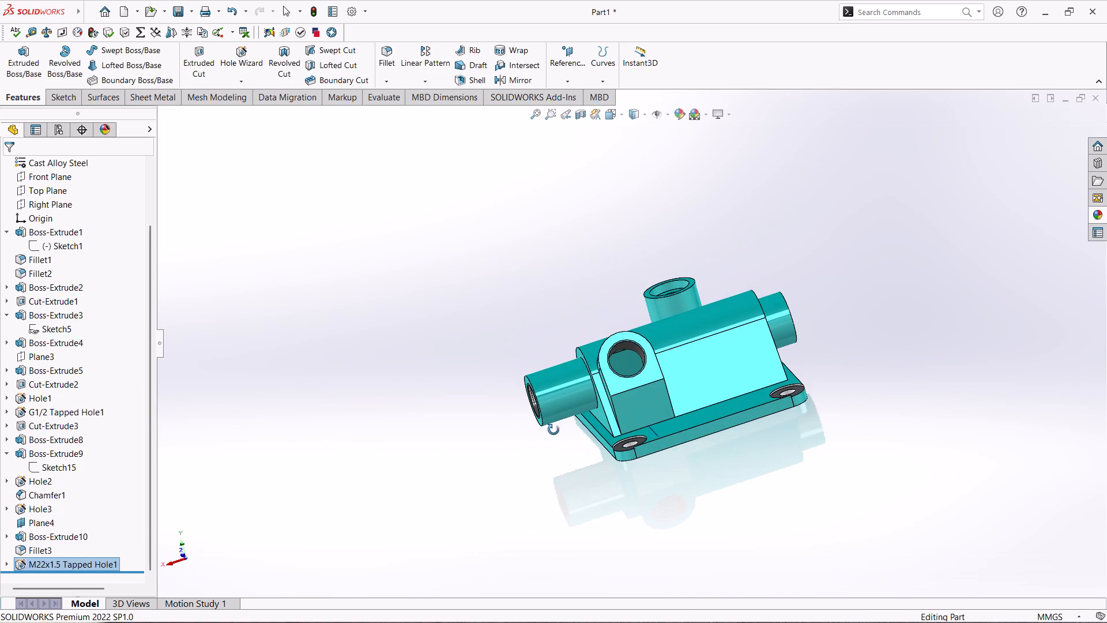
pyautogui.moveTo(553, 430); pyautogui.dragTo(553, 430, button='middle')
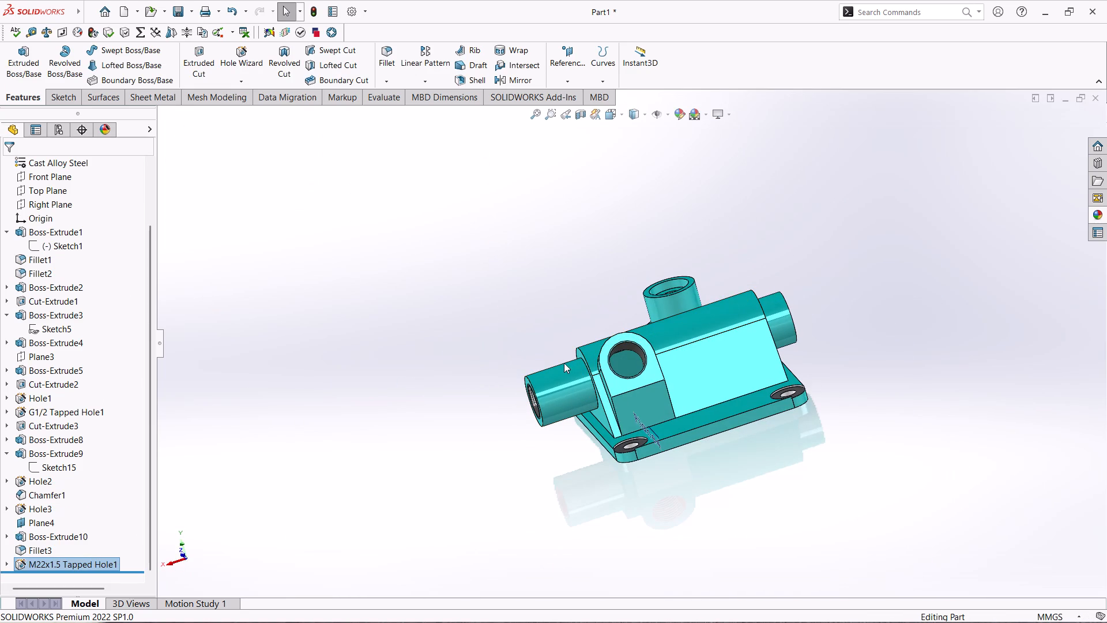
# Start a sketch on Plane4 and draw a corner rectangle about 14 mm wide and 38 mm tall across the base below the inclined boss.
pyautogui.click(32, 526)
pyautogui.click(46, 512)
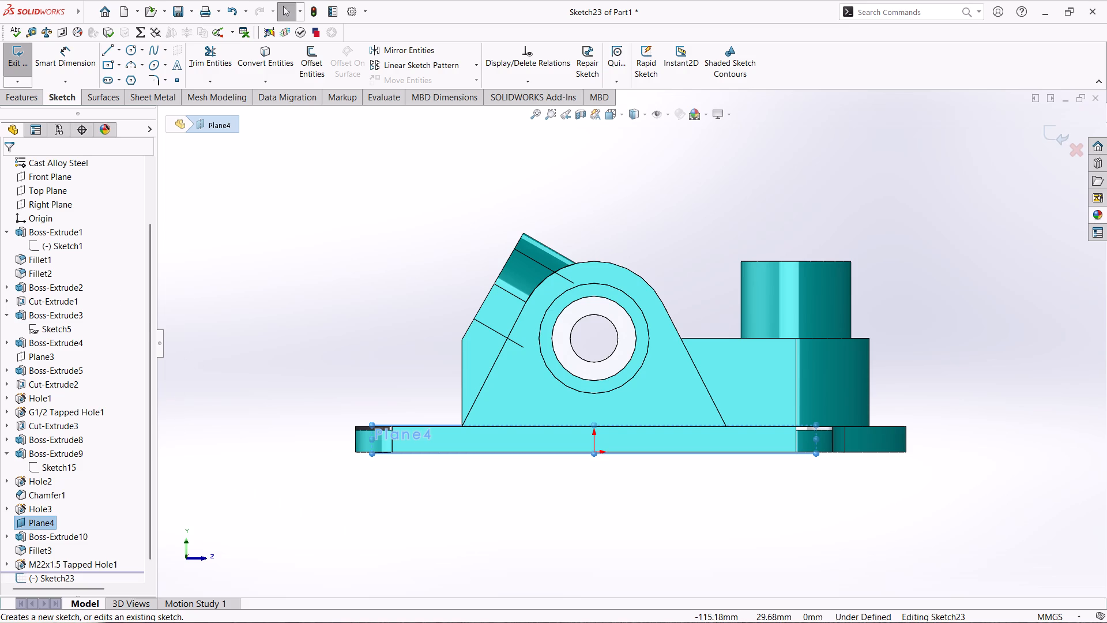
pyautogui.click(116, 66)
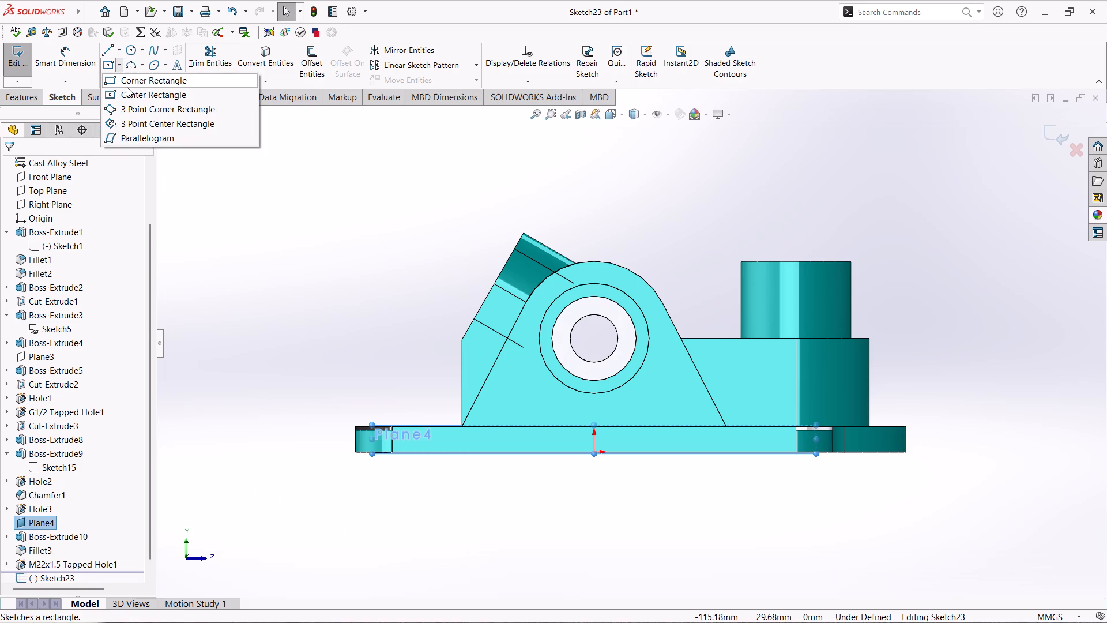
pyautogui.click(142, 80)
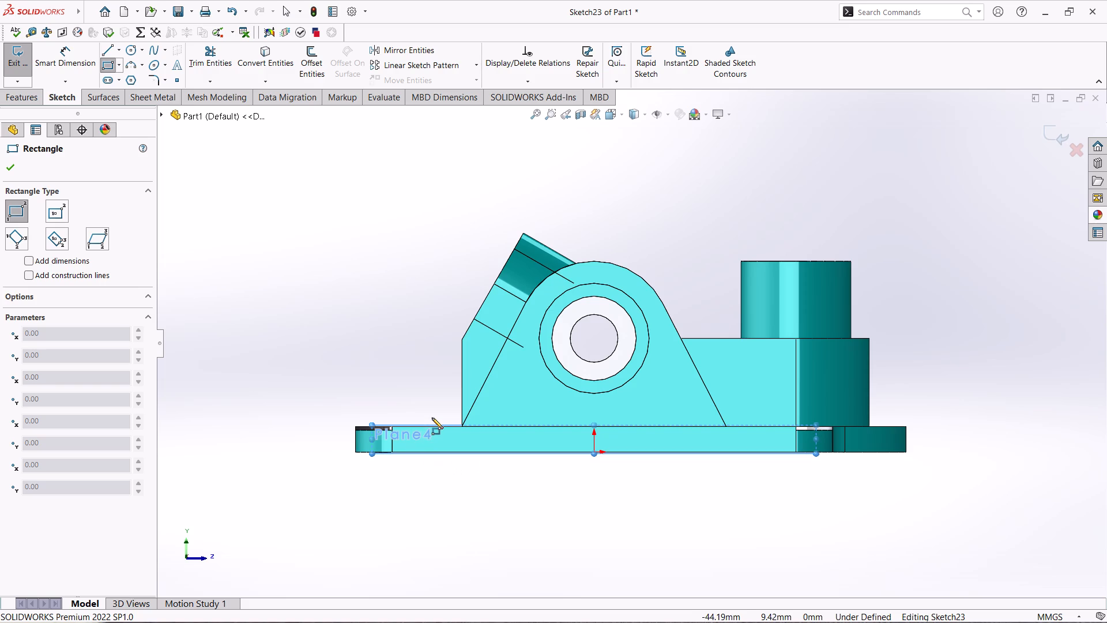
pyautogui.click(476, 369)
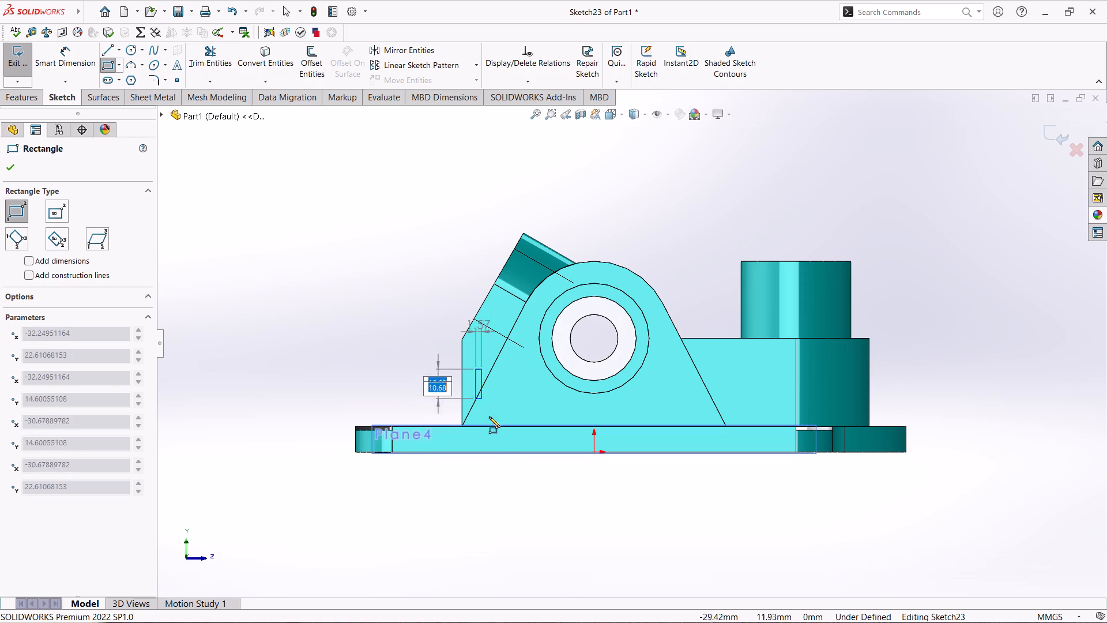
pyautogui.click(526, 510)
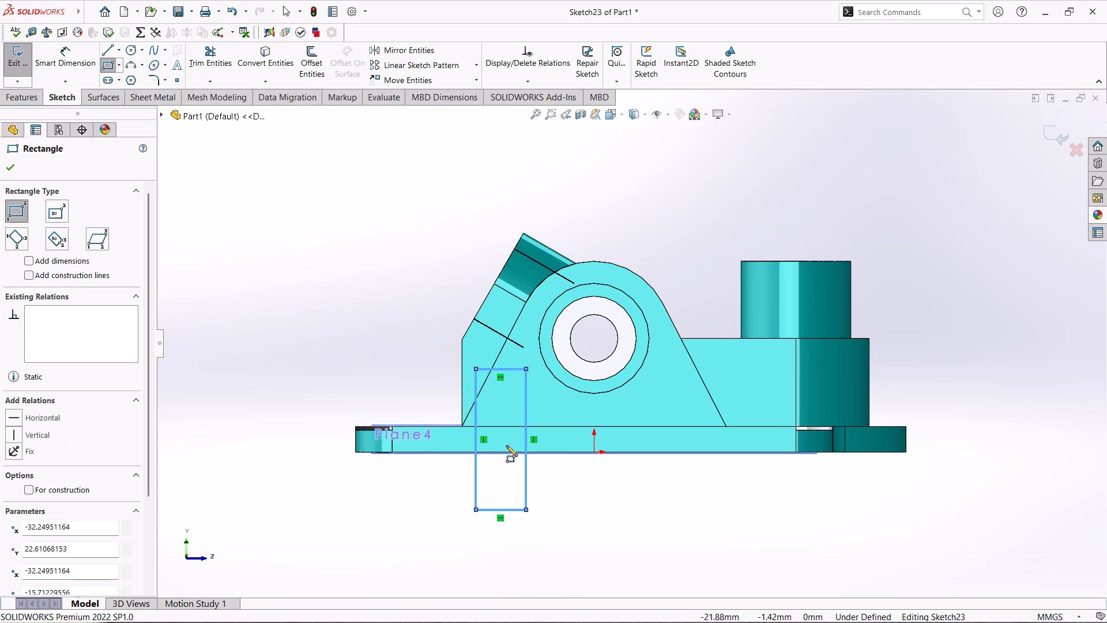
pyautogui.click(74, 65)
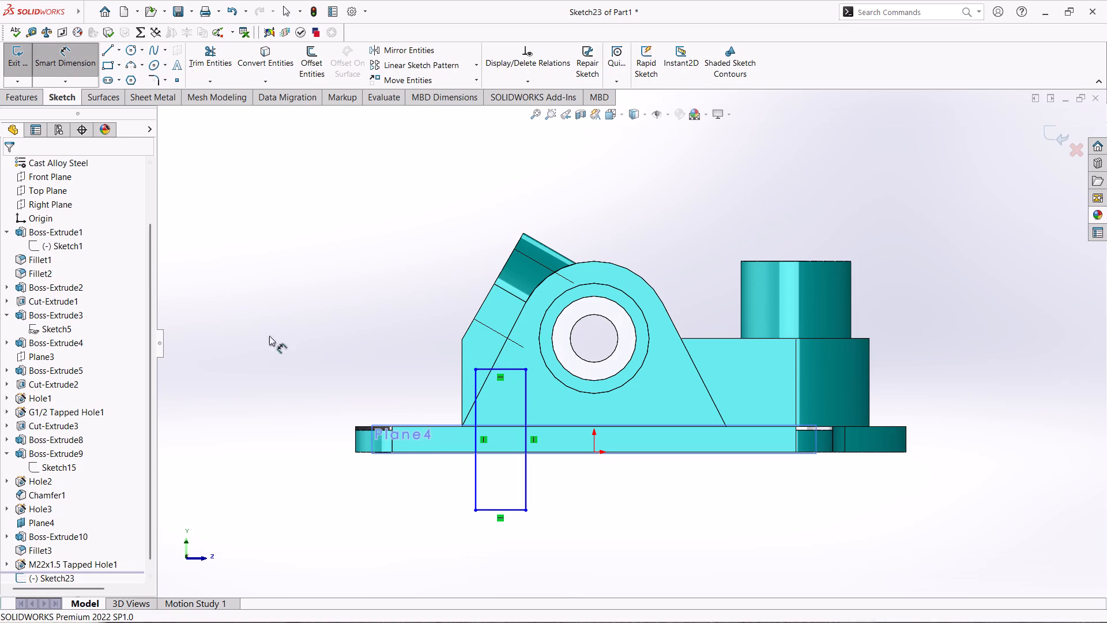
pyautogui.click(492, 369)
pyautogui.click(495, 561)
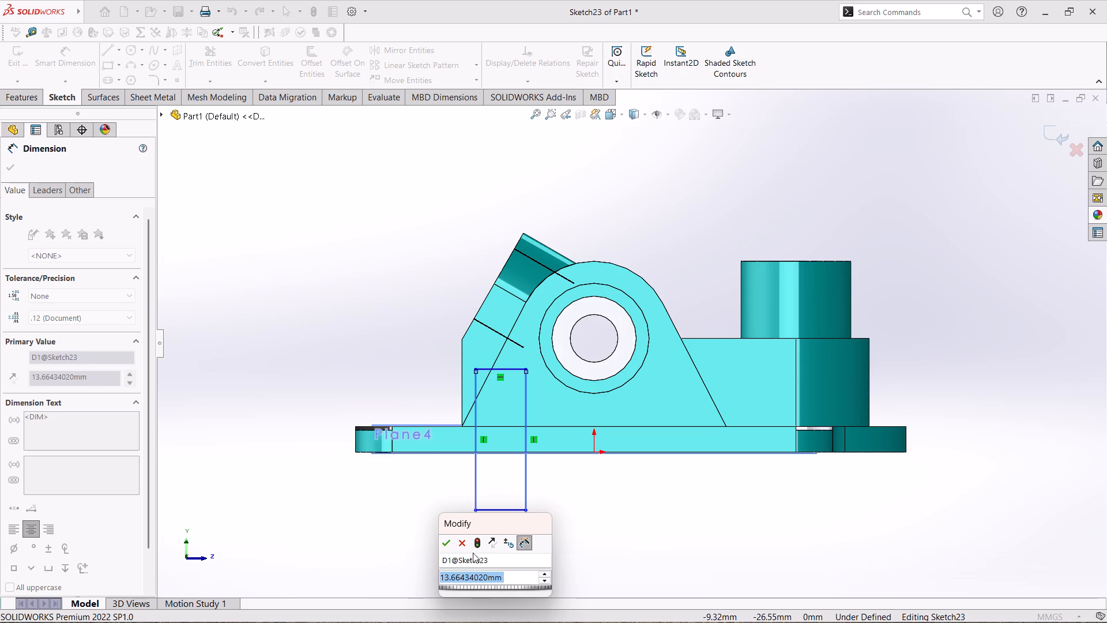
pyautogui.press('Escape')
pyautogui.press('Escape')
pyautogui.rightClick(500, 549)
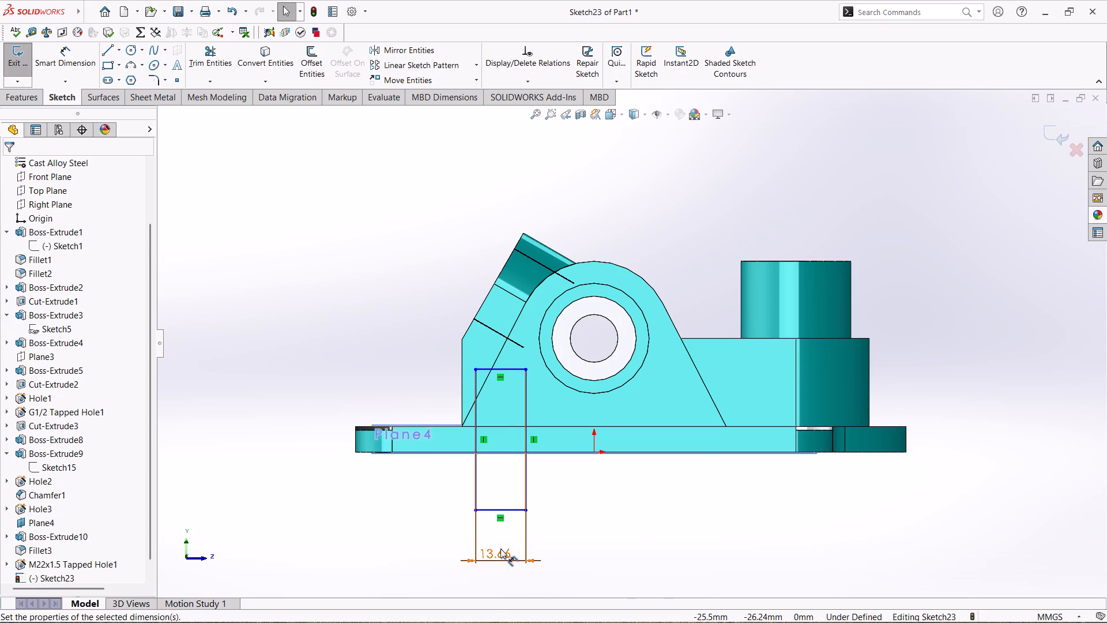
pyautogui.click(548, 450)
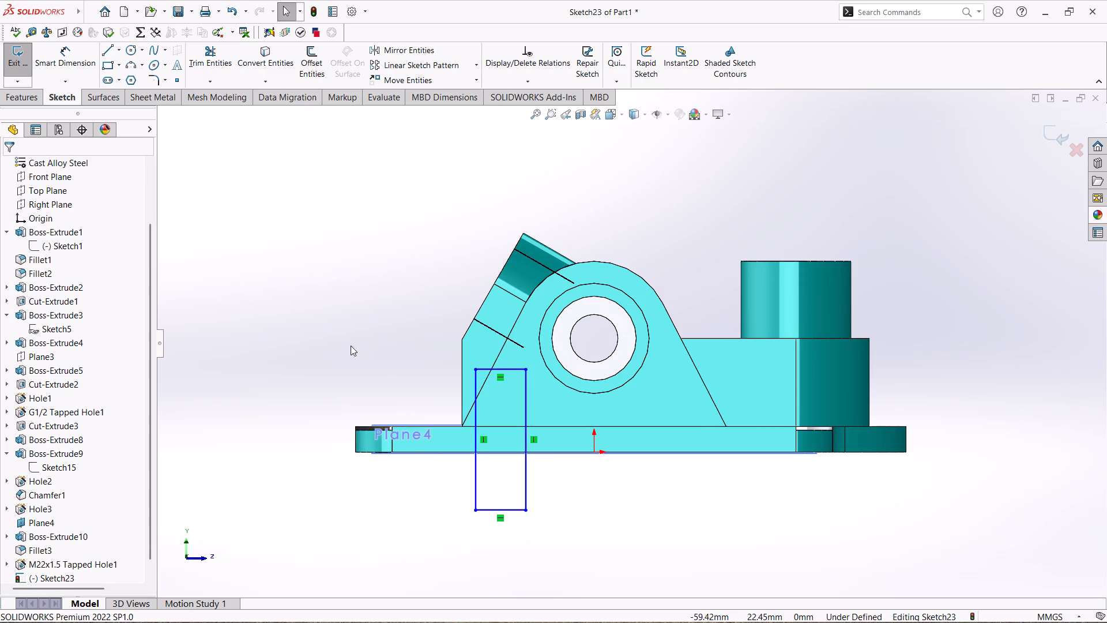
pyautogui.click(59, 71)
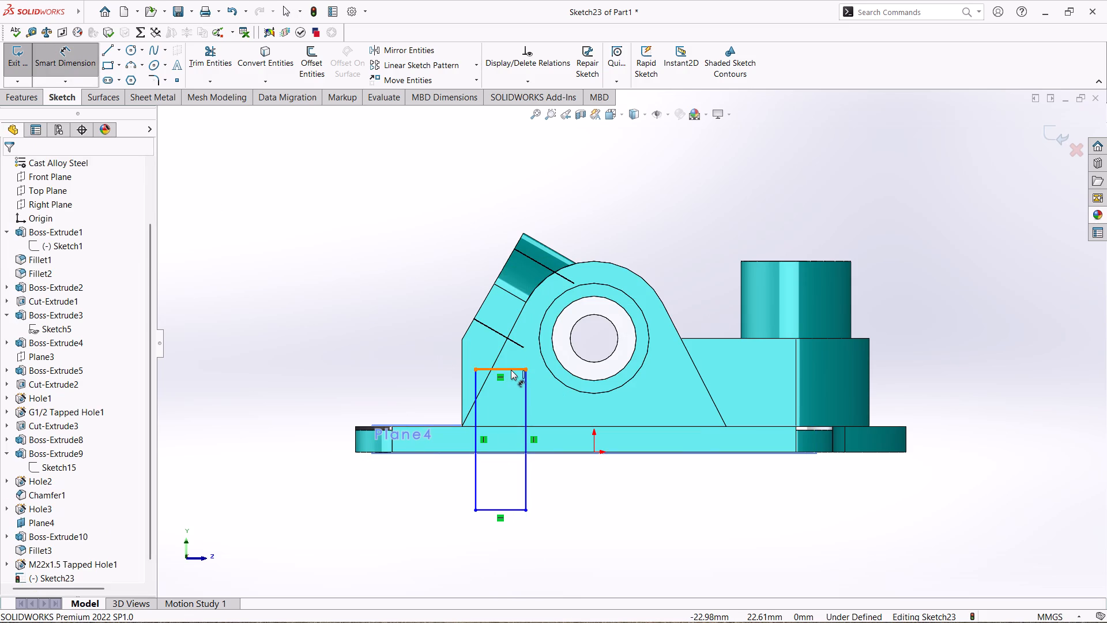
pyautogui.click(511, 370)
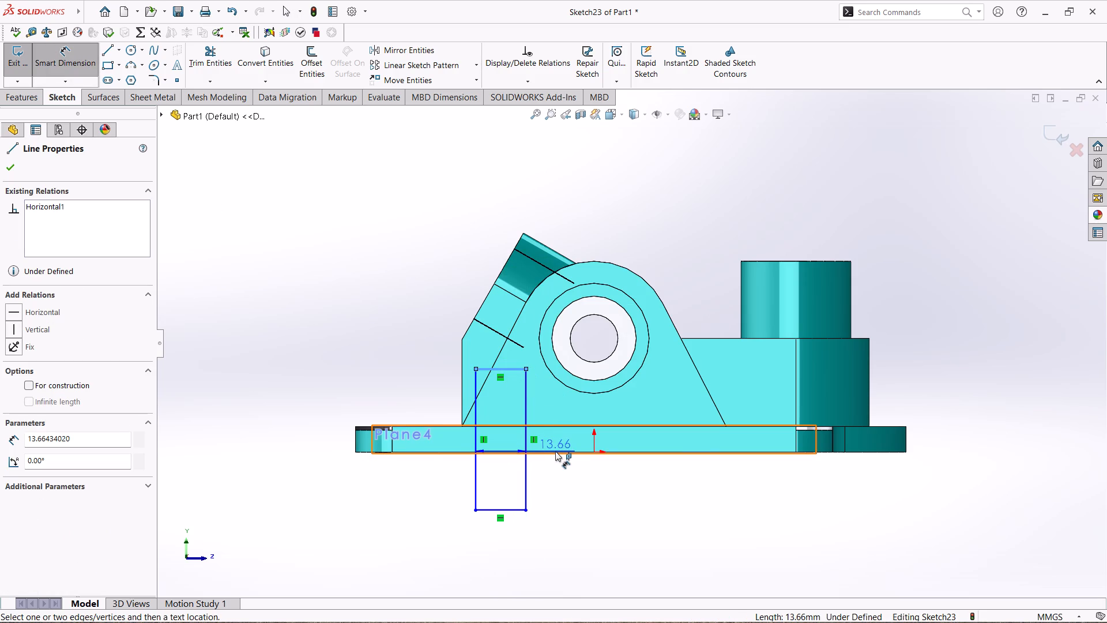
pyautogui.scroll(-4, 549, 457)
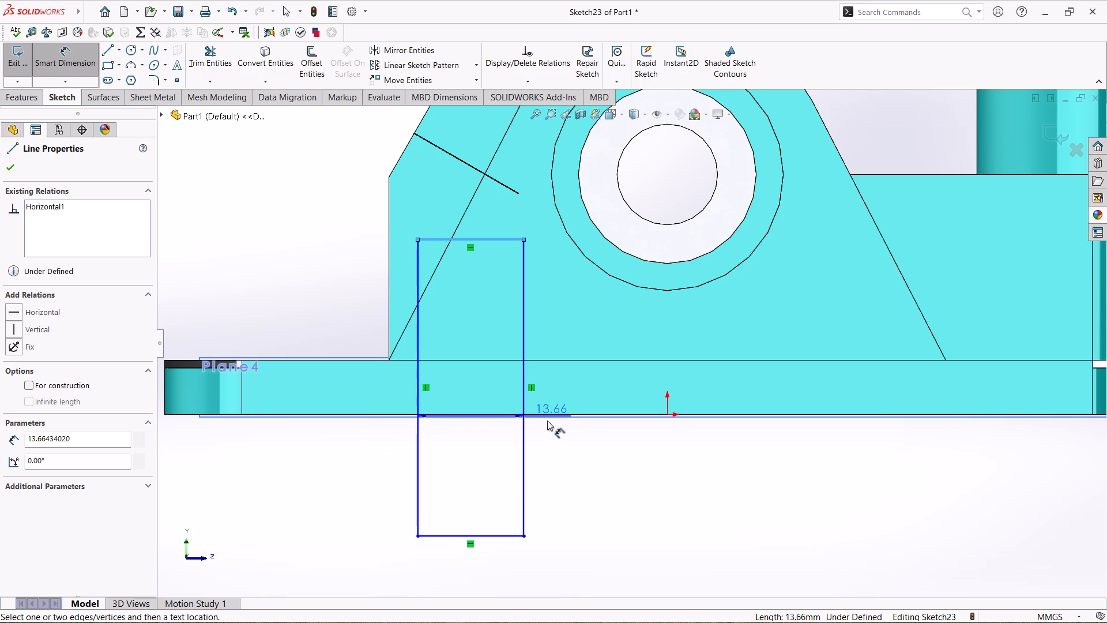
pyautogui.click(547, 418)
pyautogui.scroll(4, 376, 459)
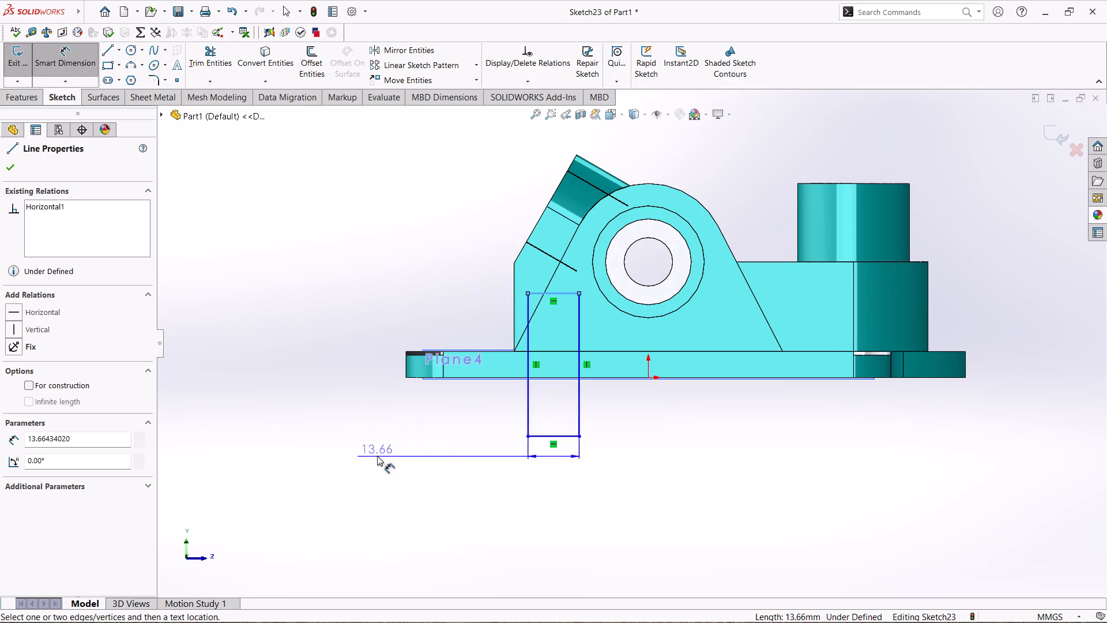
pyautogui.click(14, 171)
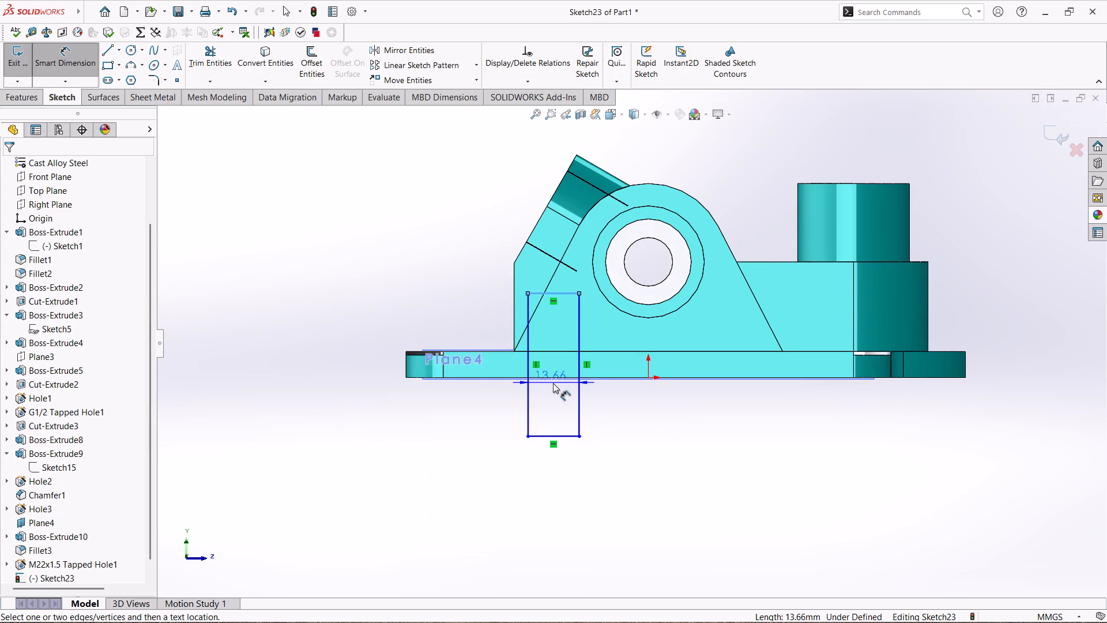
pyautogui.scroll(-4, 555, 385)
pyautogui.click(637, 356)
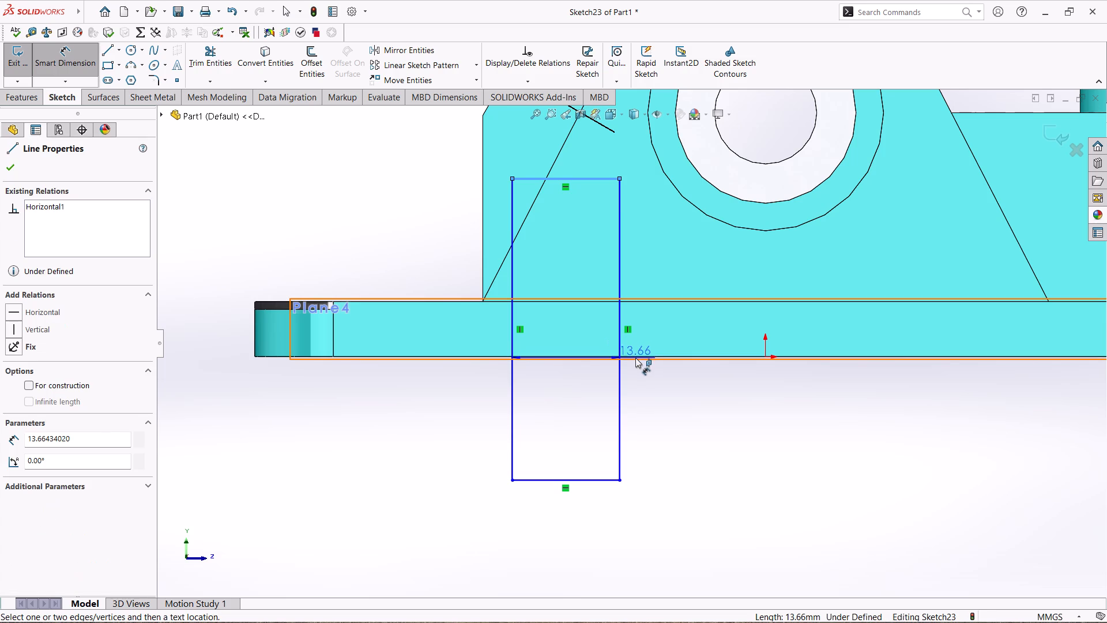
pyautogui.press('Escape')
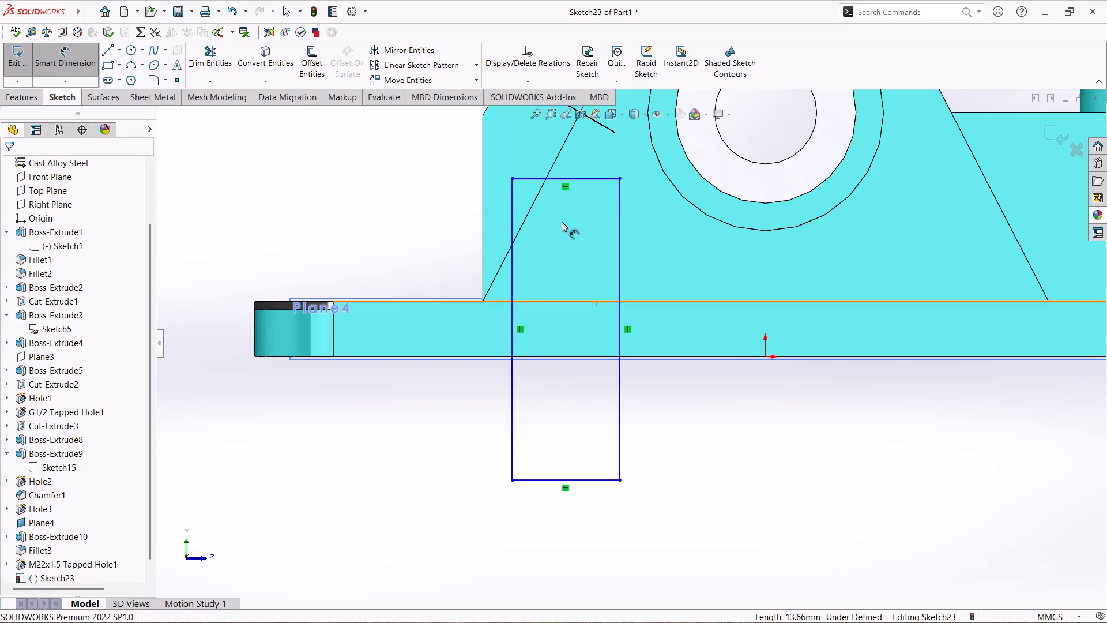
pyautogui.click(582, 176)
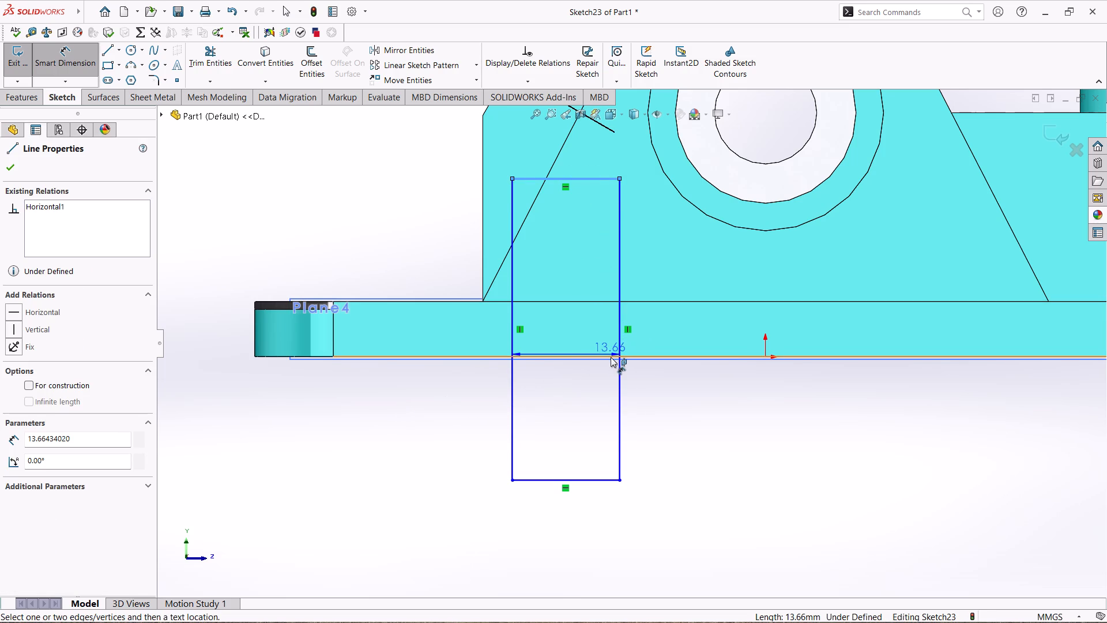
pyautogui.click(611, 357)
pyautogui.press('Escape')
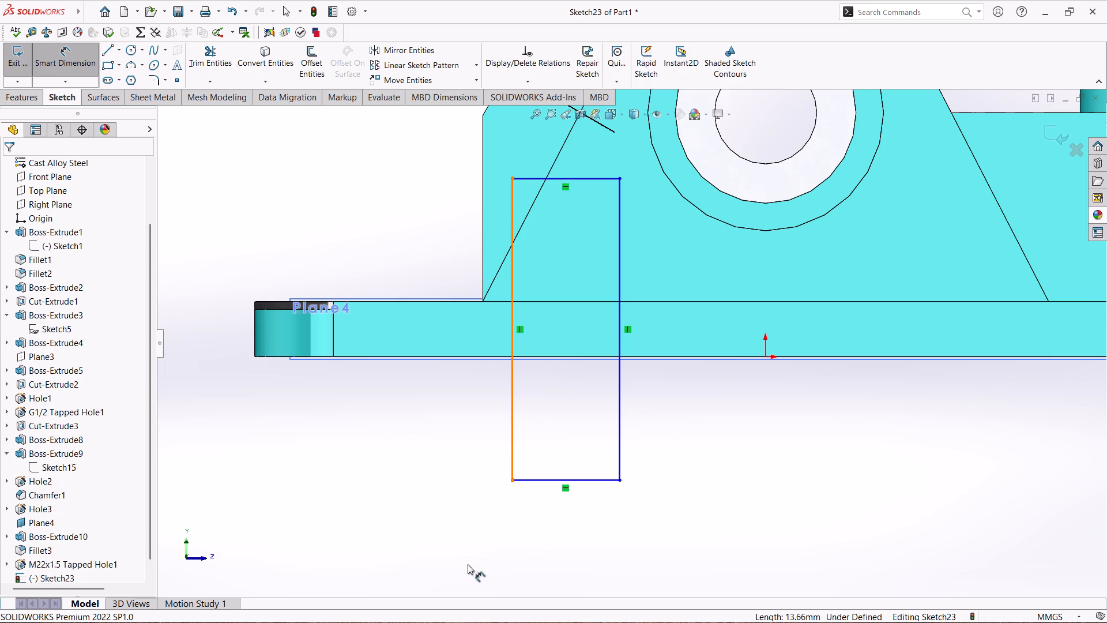
# Dimension the rectangle's top line 25 mm above the base's bottom edge.
pyautogui.click(591, 180)
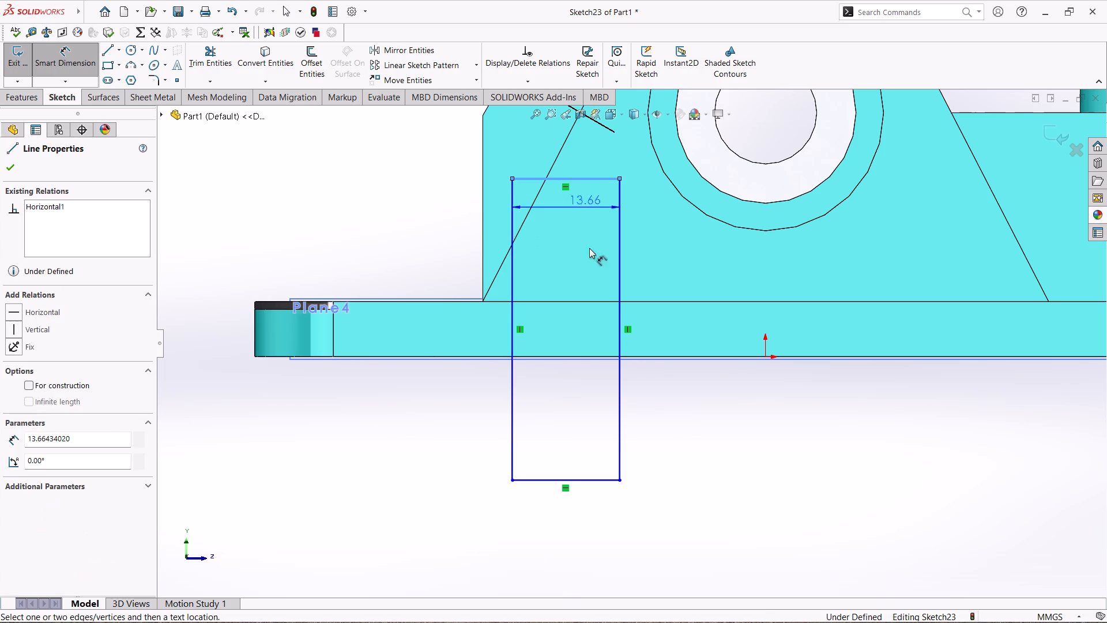
pyautogui.scroll(-8, 654, 351)
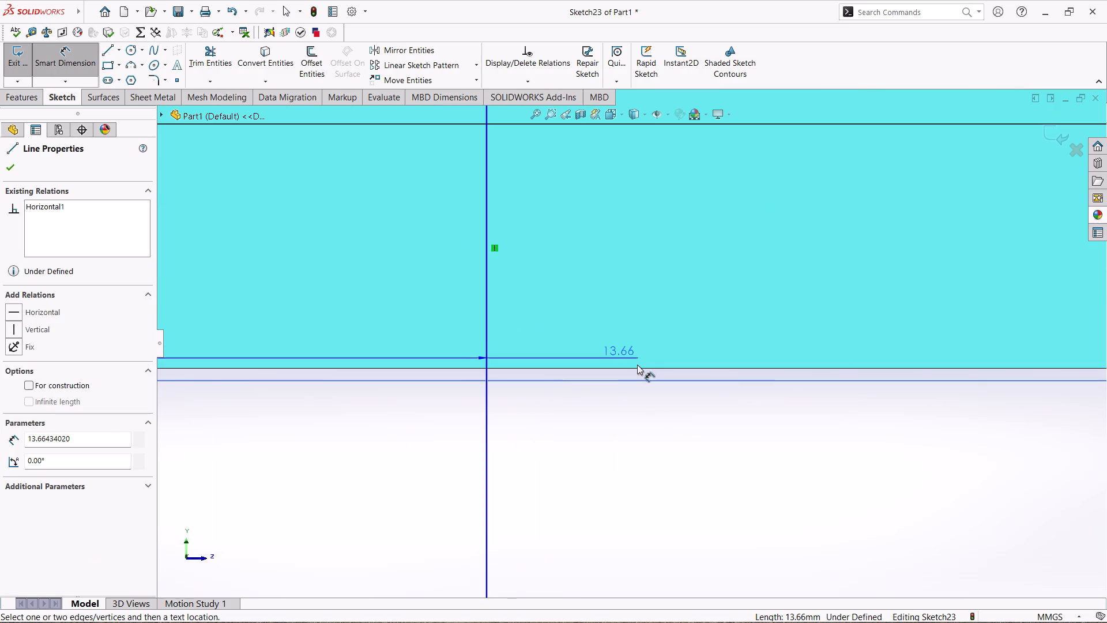
pyautogui.click(638, 368)
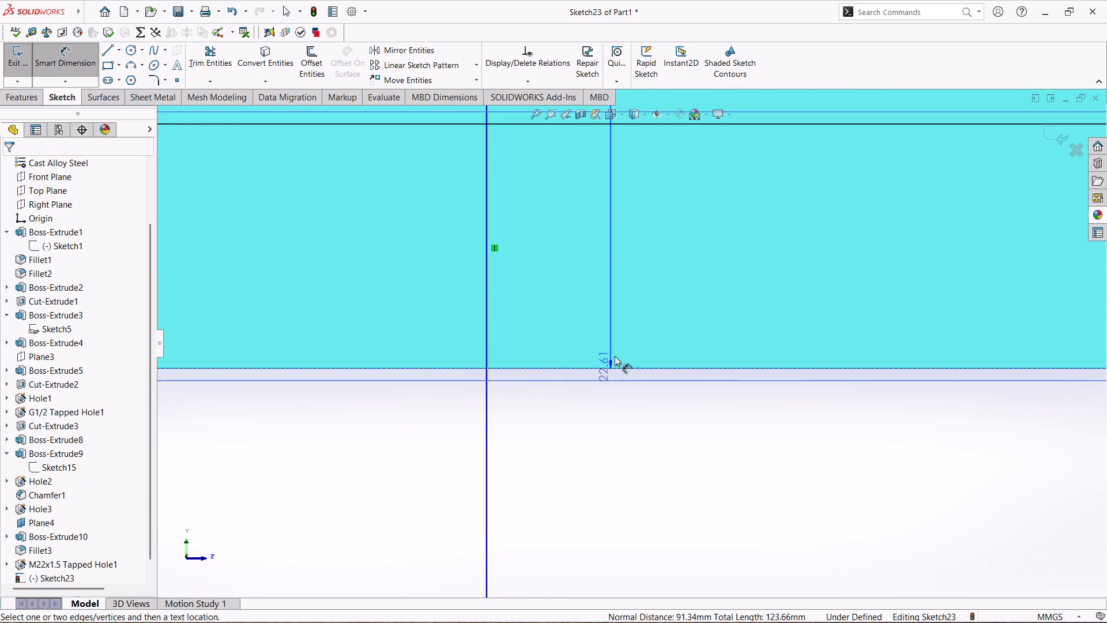
pyautogui.scroll(5, 624, 344)
pyautogui.scroll(4, 637, 295)
pyautogui.click(641, 287)
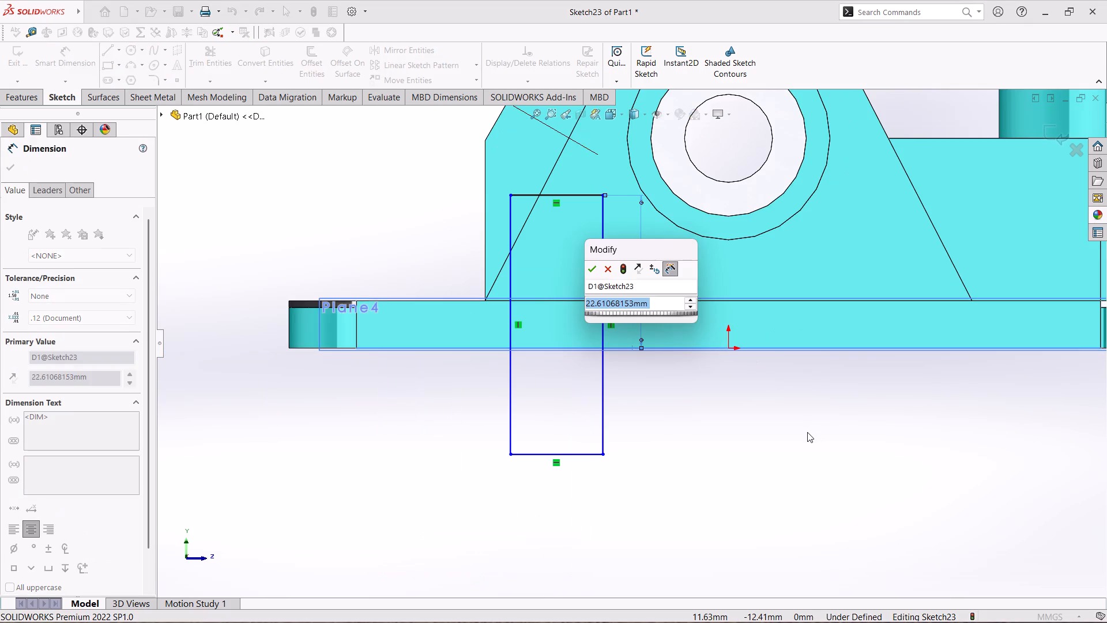
pyautogui.write('25')
pyautogui.press('Return')
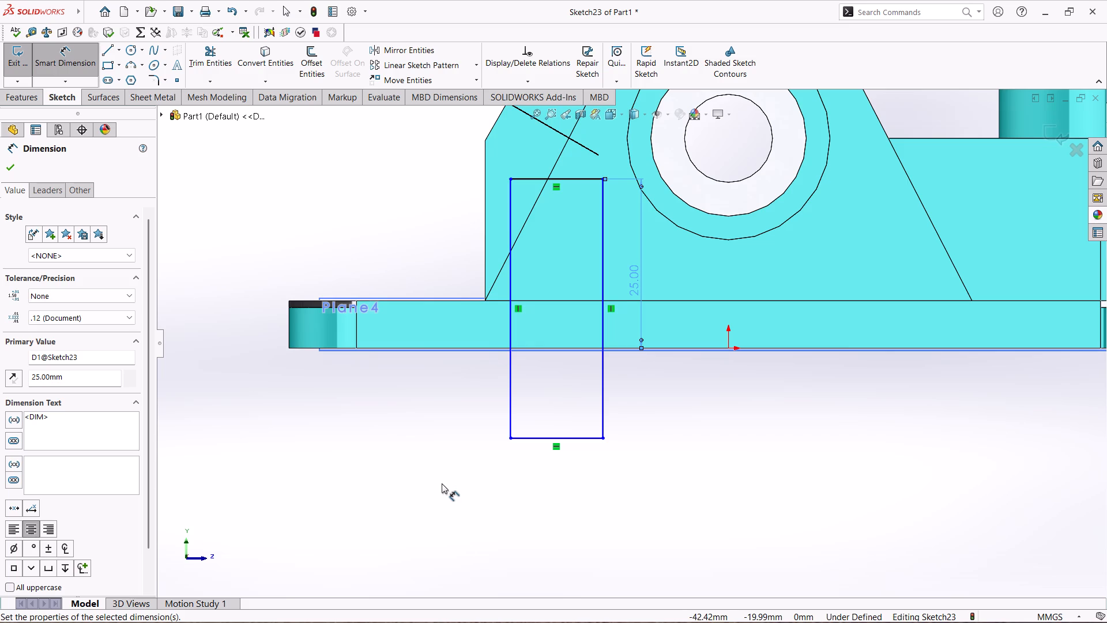
# Dimension the rectangle's long side nearest the inclined boss 5 mm in from the housing's vertical outer edge.
pyautogui.click(510, 238)
pyautogui.click(484, 239)
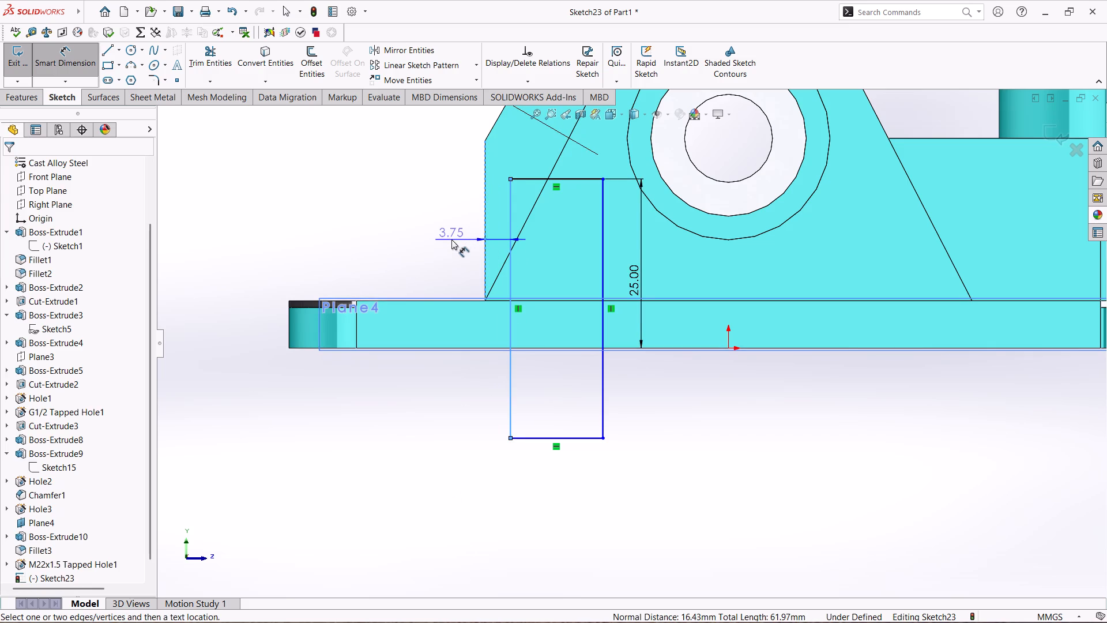
pyautogui.click(451, 239)
pyautogui.press('5')
pyautogui.press('Return')
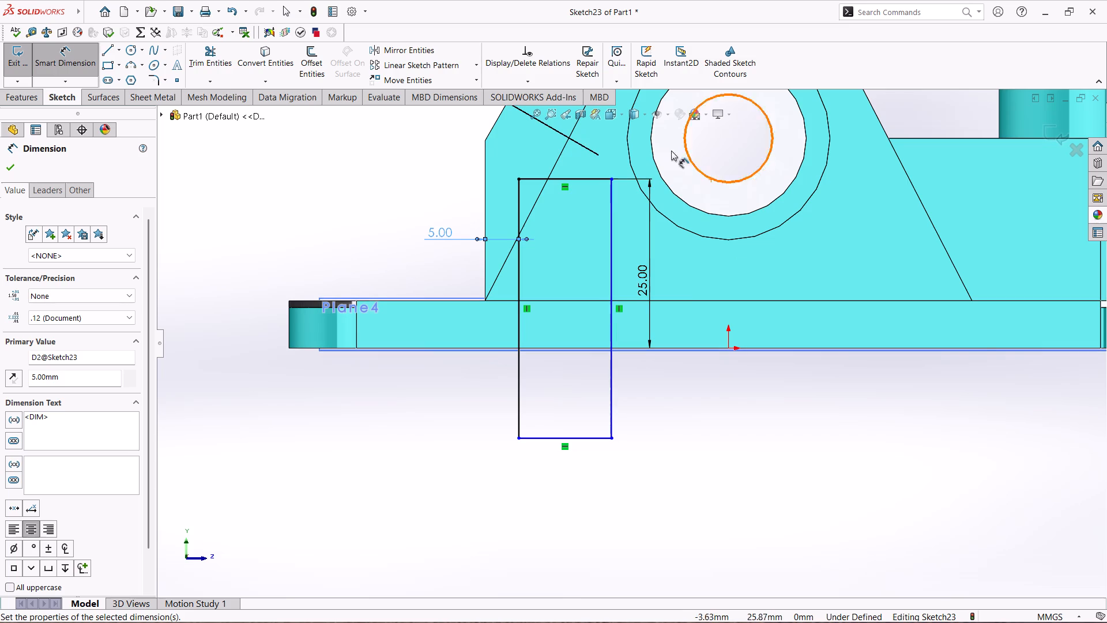
# Switch the display style to Hidden Lines Visible to examine the inner edges around the rectangle.
pyautogui.click(646, 115)
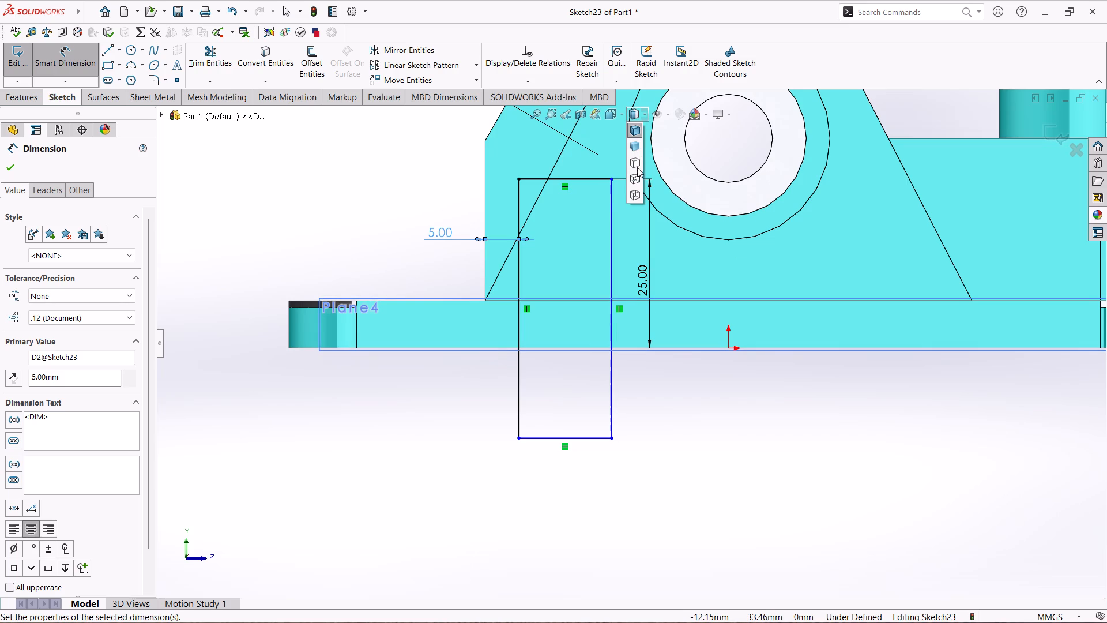
pyautogui.click(638, 167)
pyautogui.click(647, 114)
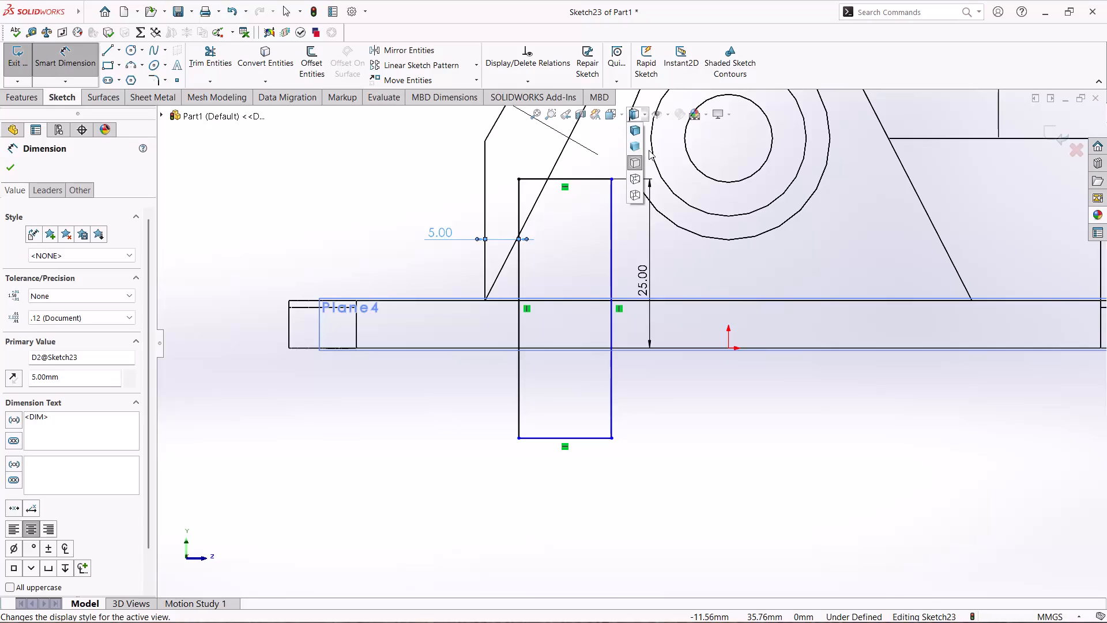
pyautogui.click(640, 177)
pyautogui.click(645, 118)
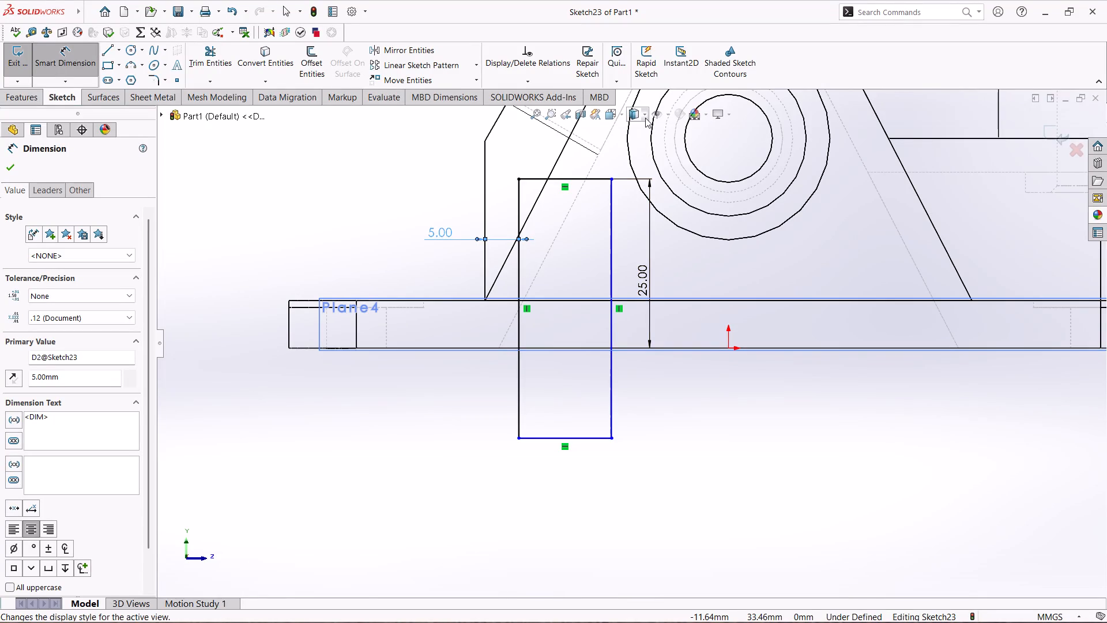
pyautogui.click(635, 181)
pyautogui.click(443, 198)
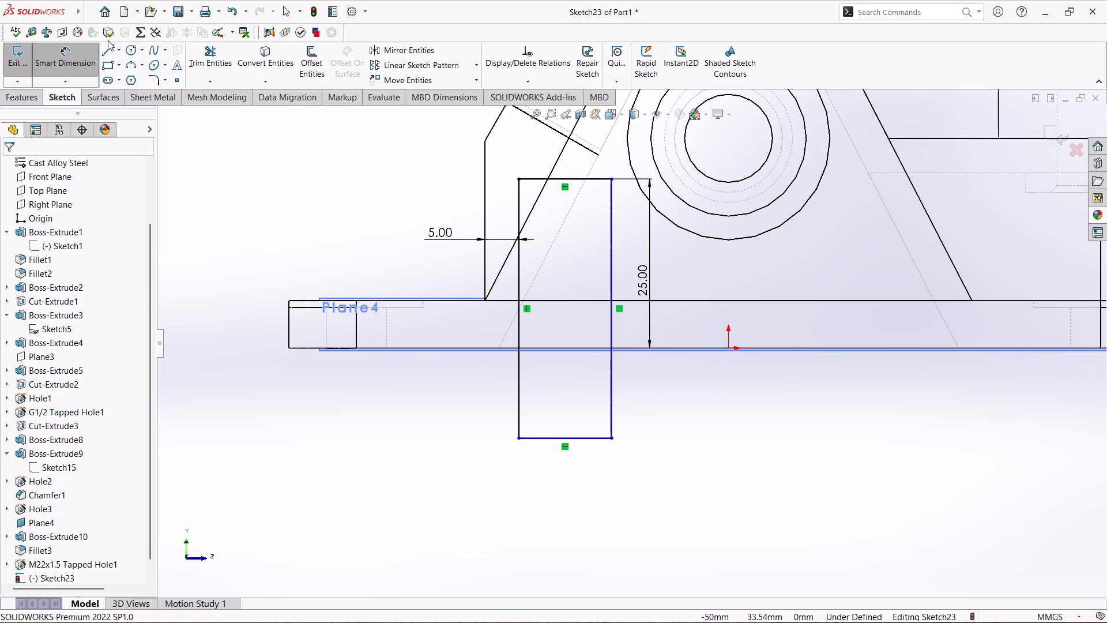
# Dimension the rectangle's bottom line to a width of 15 mm.
pyautogui.click(568, 440)
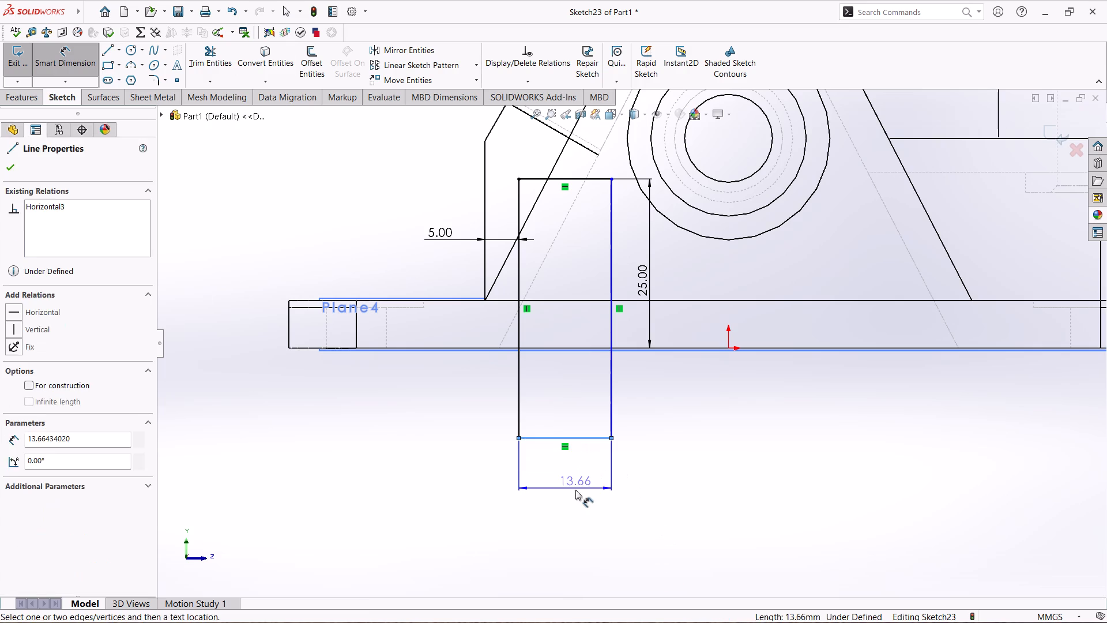
pyautogui.click(575, 490)
pyautogui.write('15')
pyautogui.press('Return')
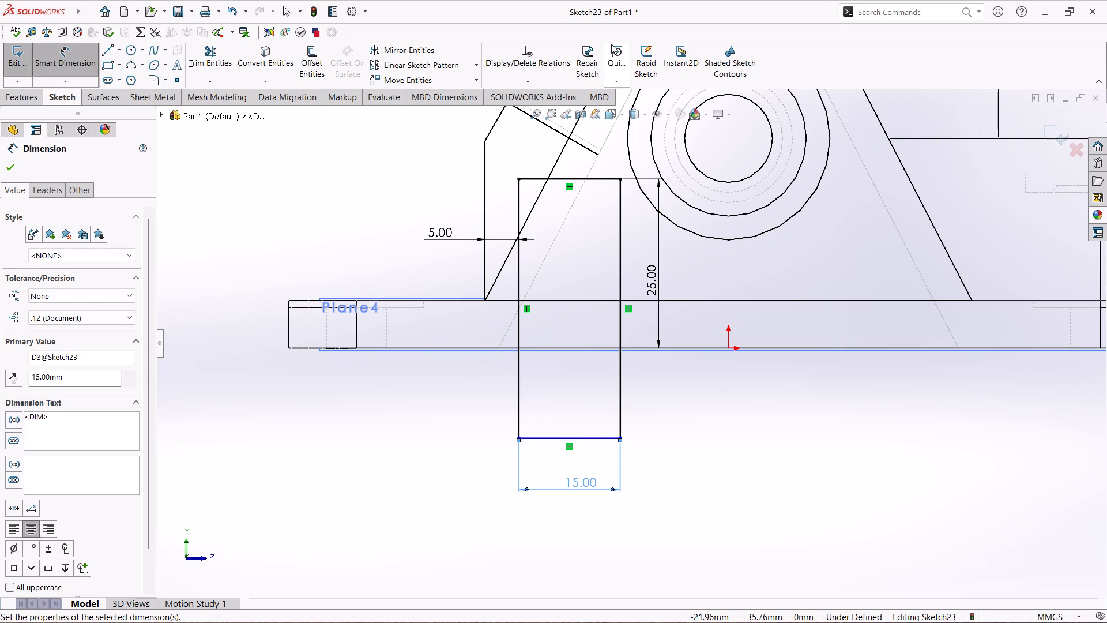
# Return the display style to Shaded With Edges.
pyautogui.click(618, 108)
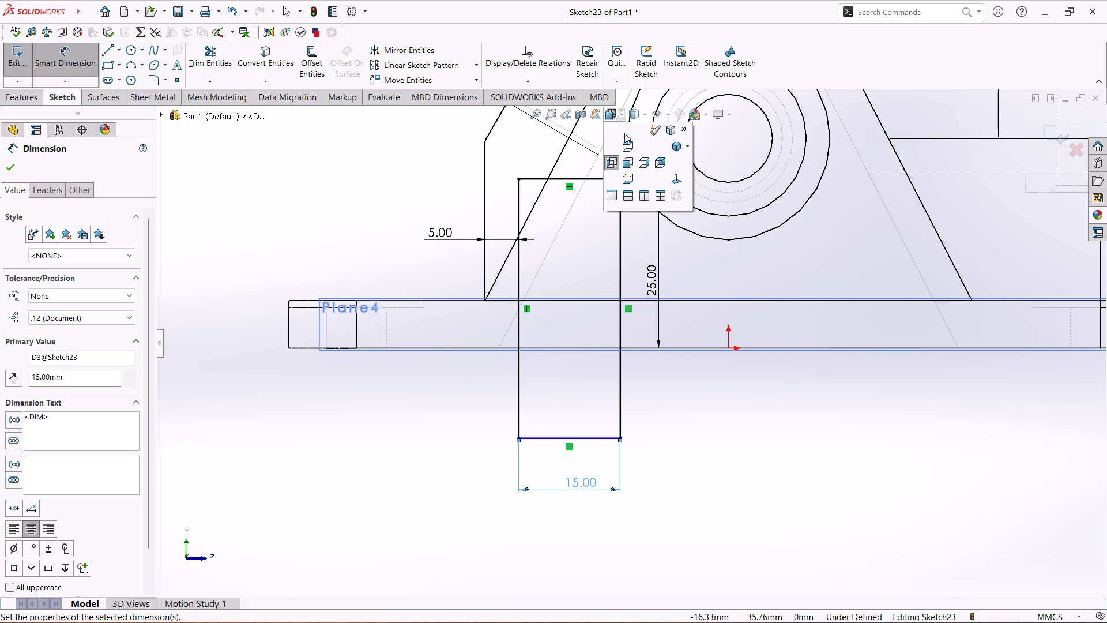
pyautogui.click(643, 116)
pyautogui.click(645, 117)
pyautogui.click(639, 131)
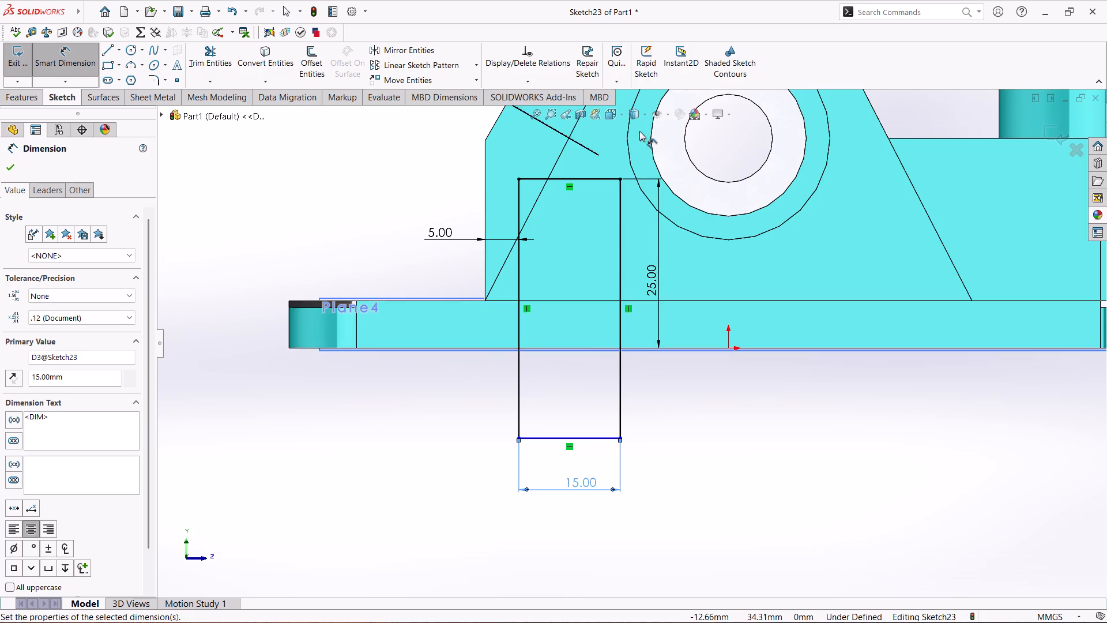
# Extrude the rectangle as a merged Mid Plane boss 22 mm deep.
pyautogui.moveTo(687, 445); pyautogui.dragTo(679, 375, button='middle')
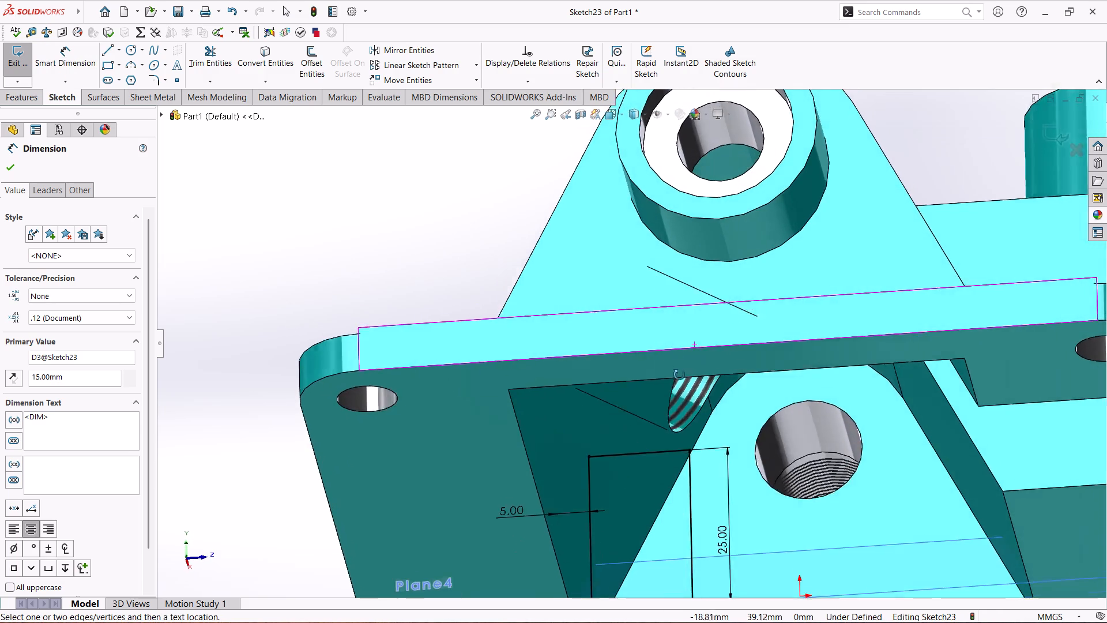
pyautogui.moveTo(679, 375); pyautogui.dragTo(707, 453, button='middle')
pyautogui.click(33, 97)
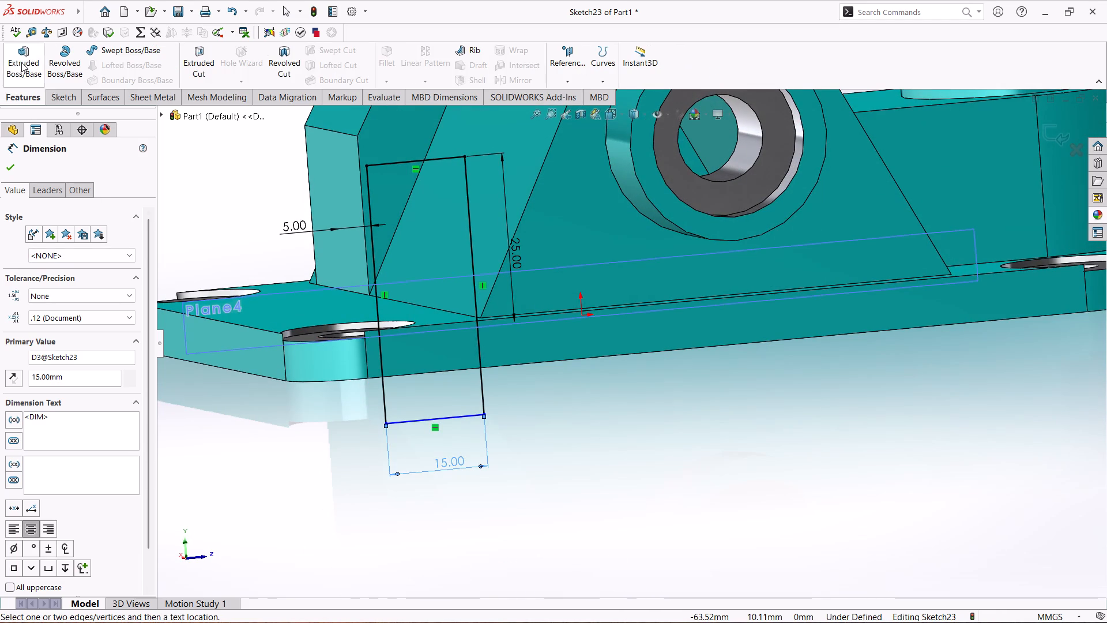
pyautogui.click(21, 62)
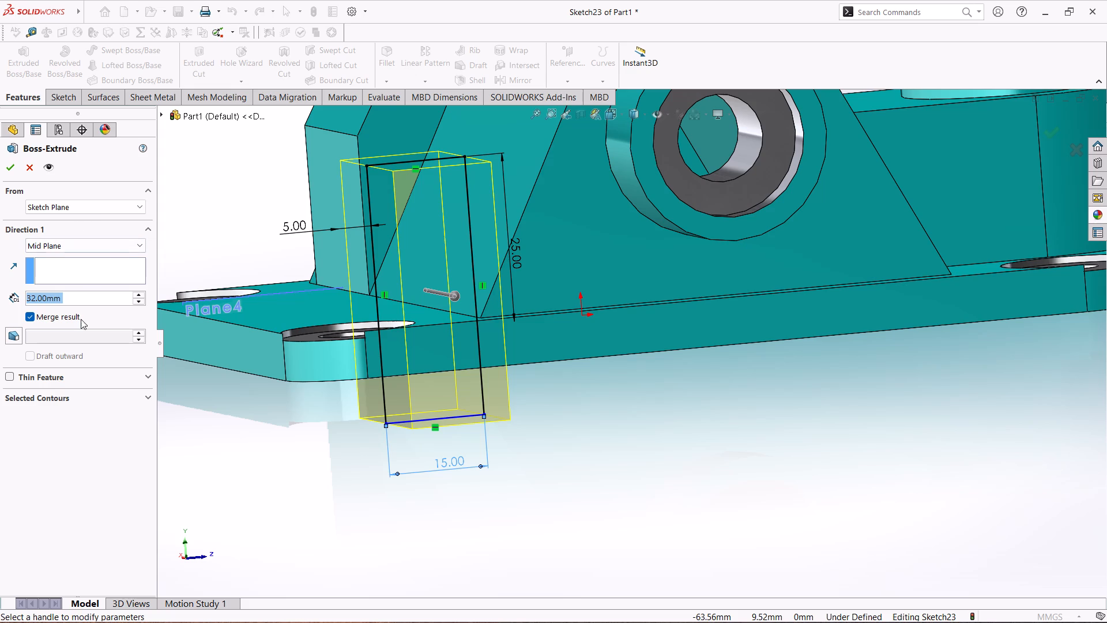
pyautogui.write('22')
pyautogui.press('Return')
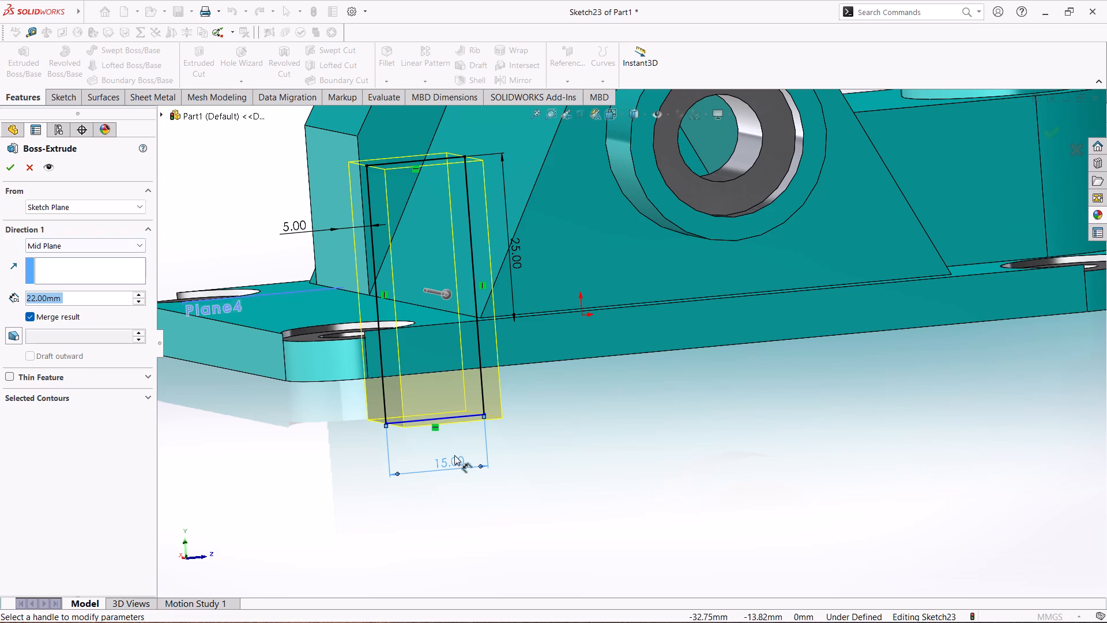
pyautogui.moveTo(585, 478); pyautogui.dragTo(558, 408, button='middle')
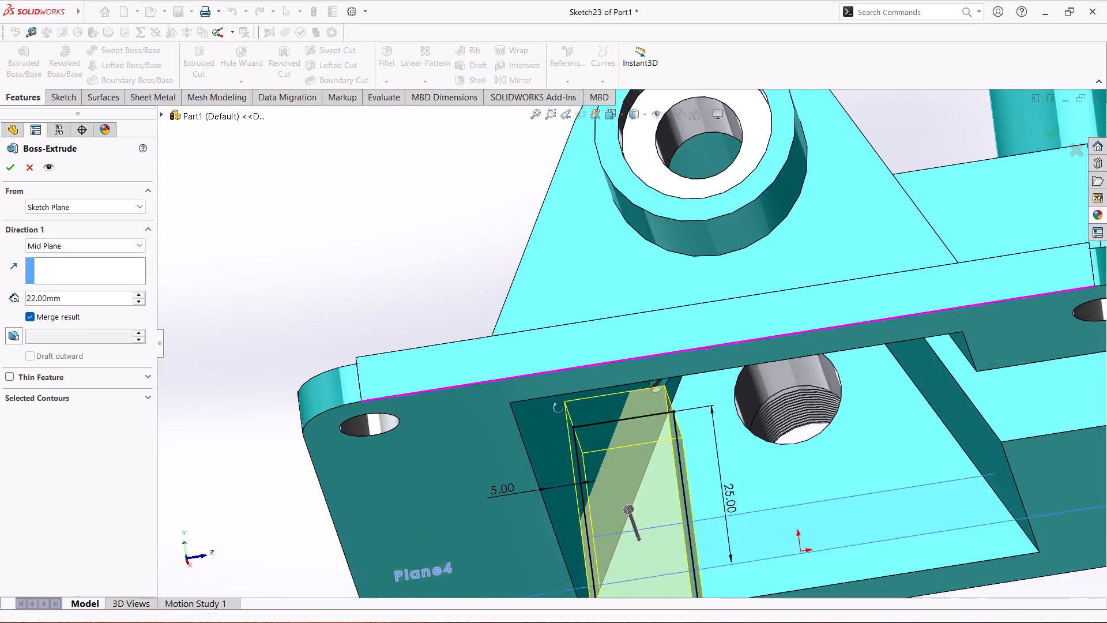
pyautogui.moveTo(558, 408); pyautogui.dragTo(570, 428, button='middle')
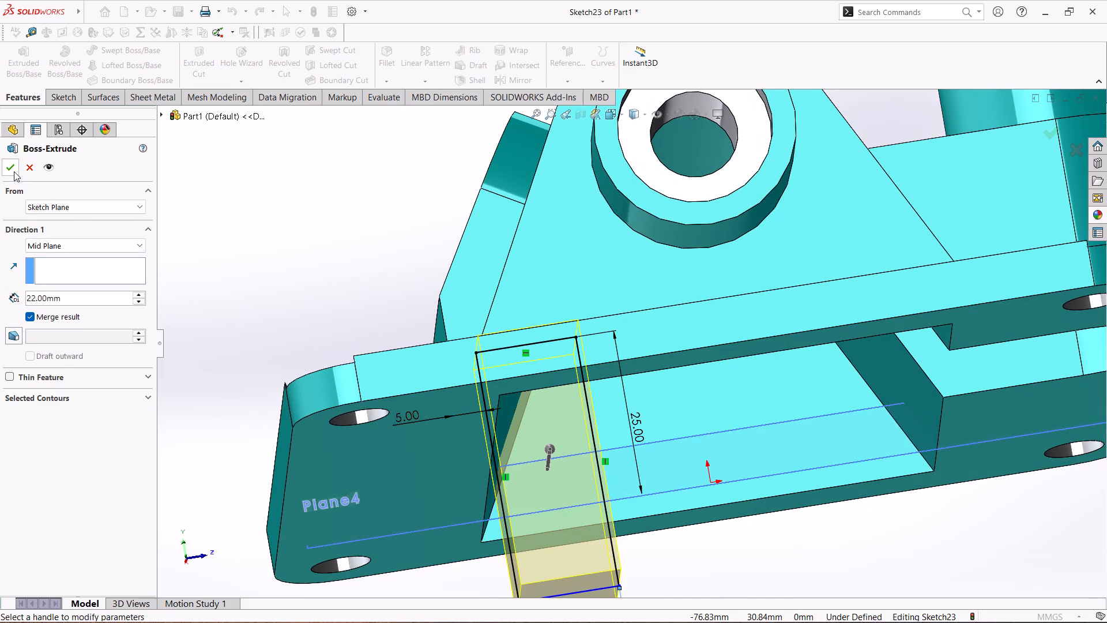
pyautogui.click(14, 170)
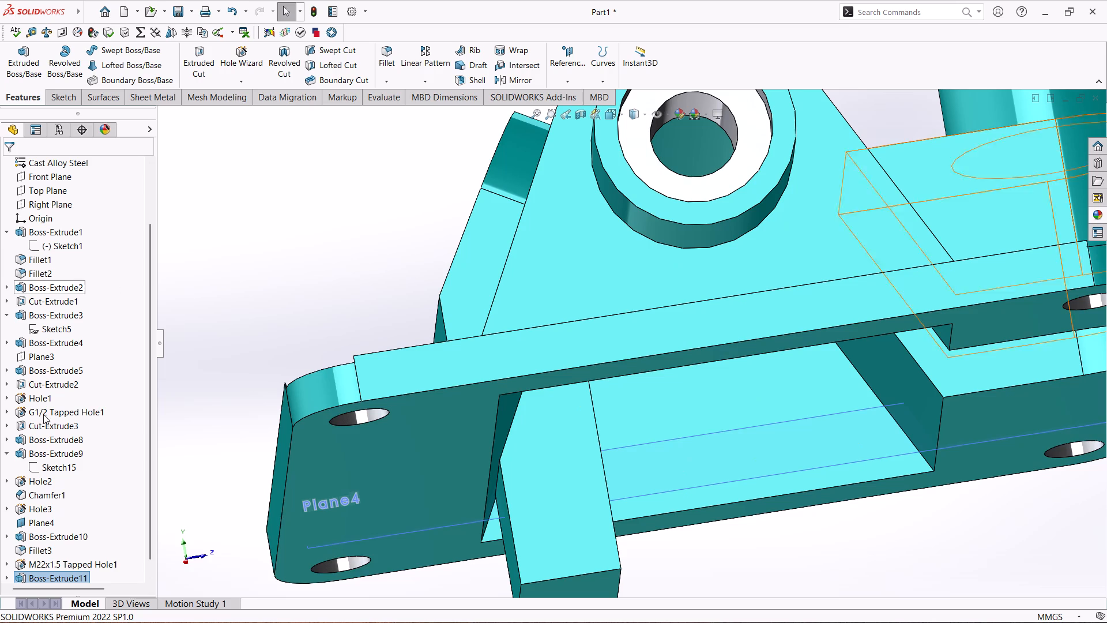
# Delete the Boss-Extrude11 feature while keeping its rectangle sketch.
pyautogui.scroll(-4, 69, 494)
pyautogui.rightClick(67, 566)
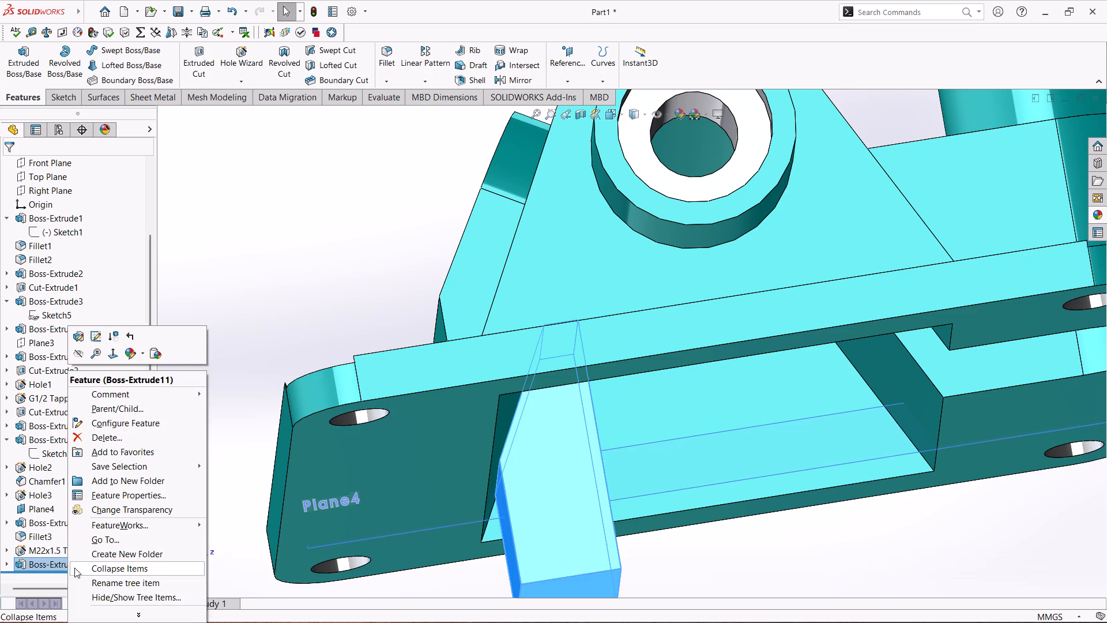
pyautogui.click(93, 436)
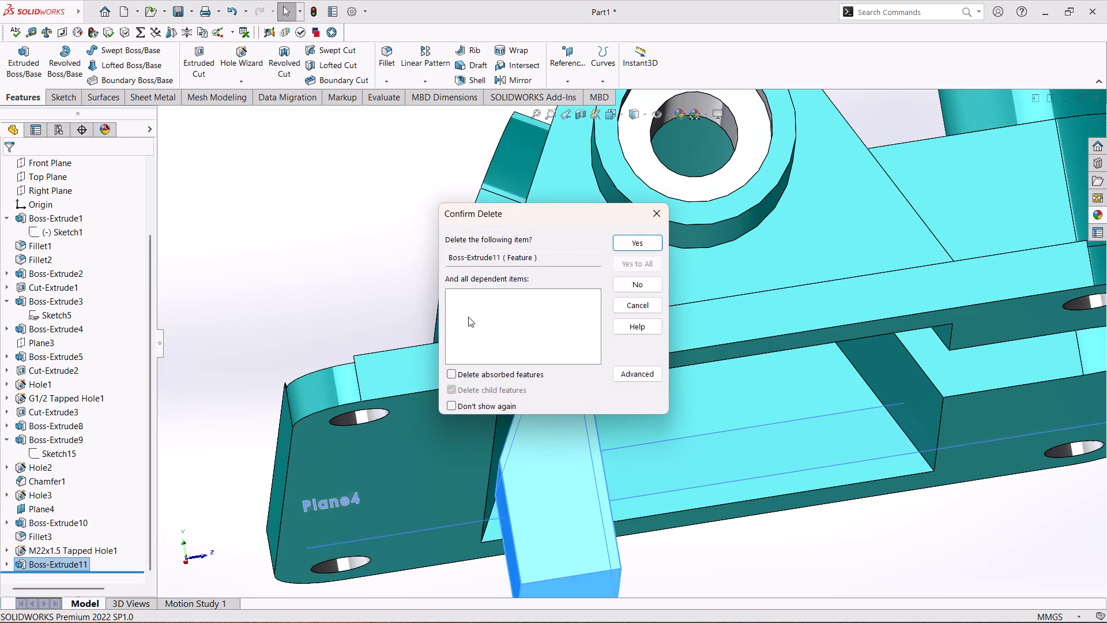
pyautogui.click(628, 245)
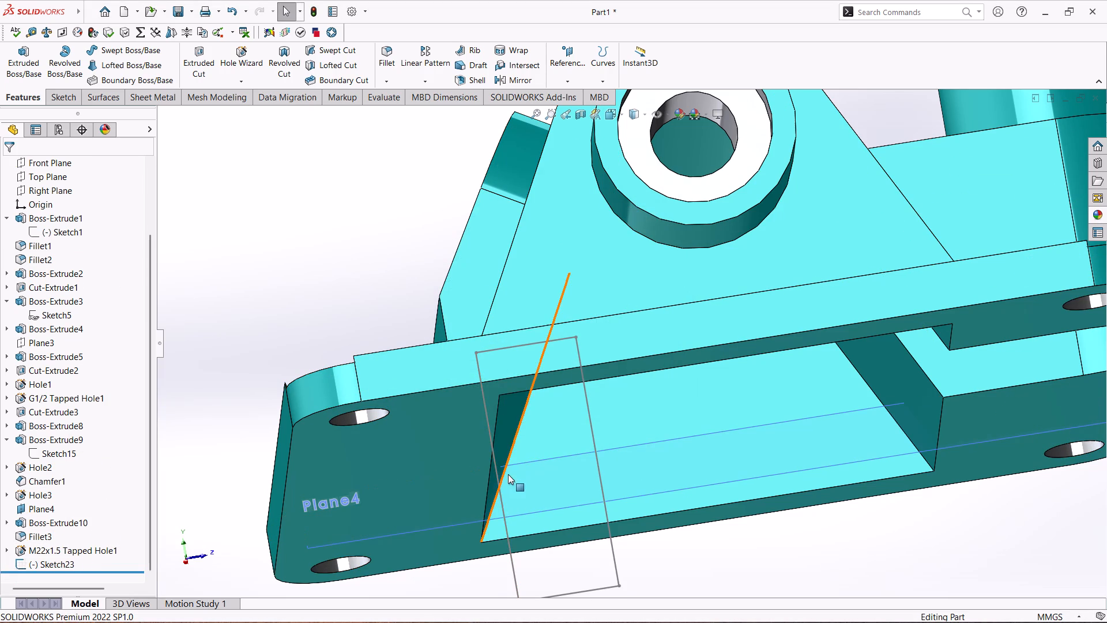
# Extrude-cut the Sketch23 rectangle with a Mid Plane depth of 22 mm through the inclined boss's cavity wall.
pyautogui.click(511, 570)
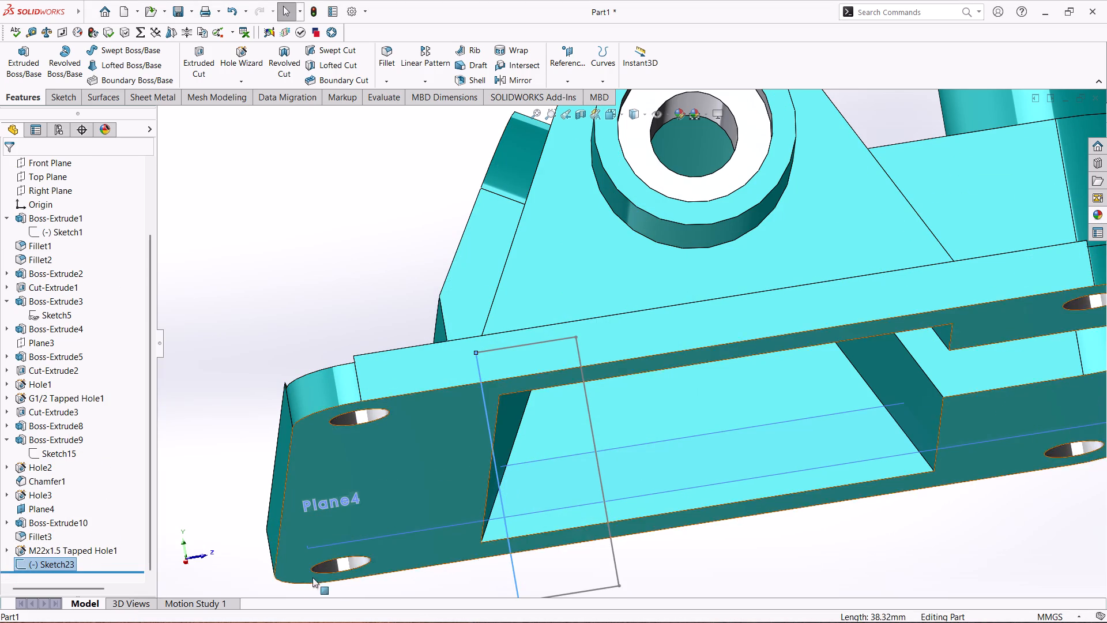
pyautogui.click(54, 567)
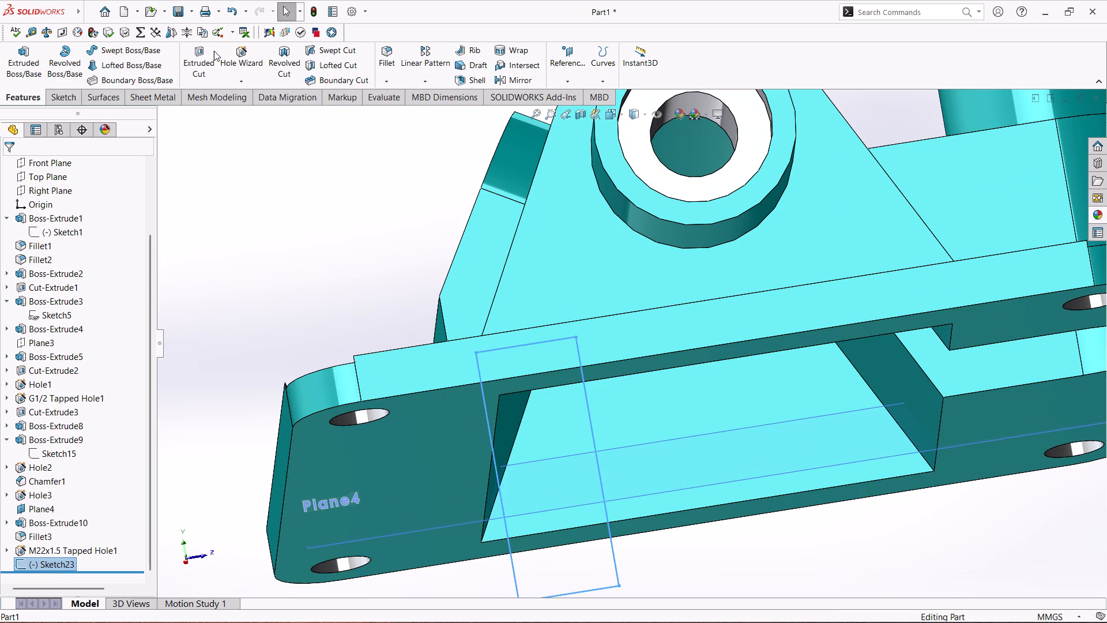
pyautogui.click(206, 55)
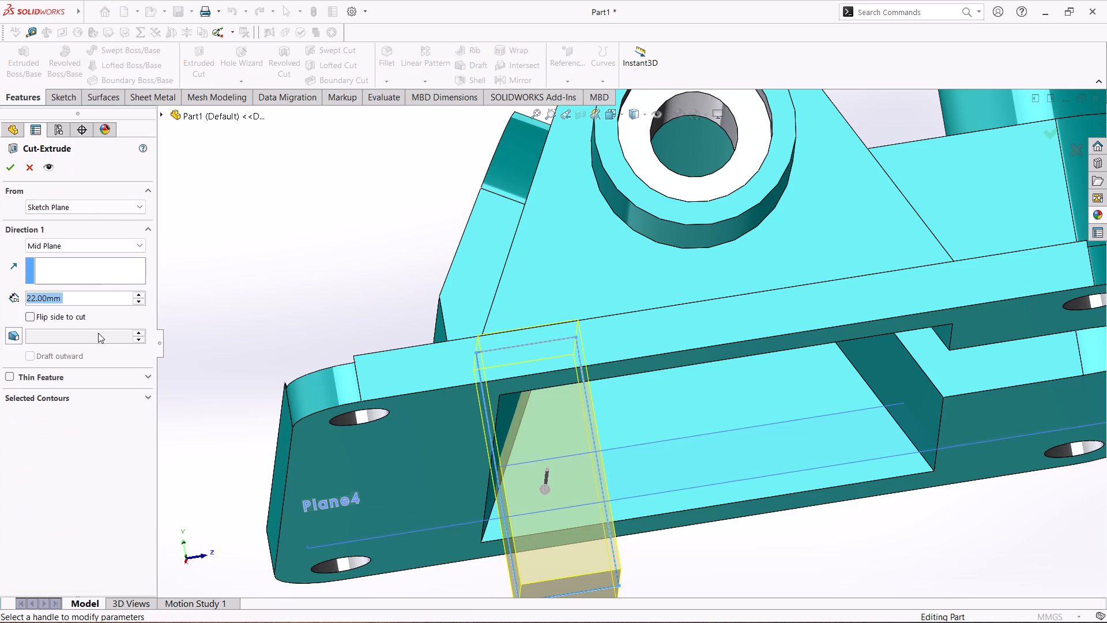
pyautogui.click(11, 166)
# Hide Plane4 in the model.
pyautogui.moveTo(224, 224); pyautogui.dragTo(187, 181, button='middle')
pyautogui.scroll(2, 790, 505)
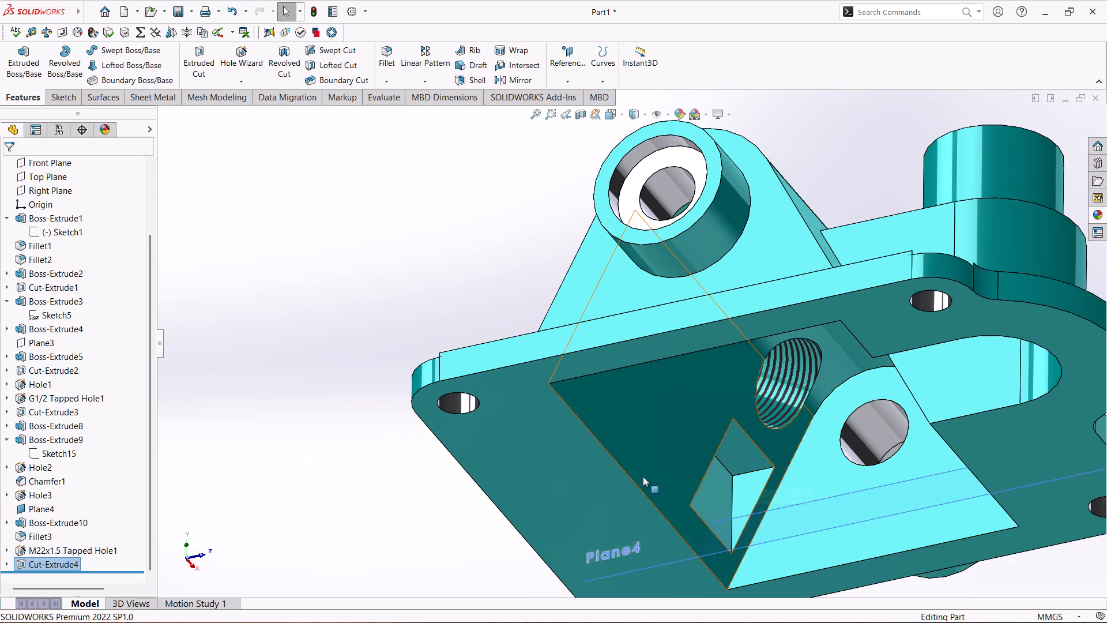
pyautogui.moveTo(462, 279); pyautogui.dragTo(498, 393, button='middle')
pyautogui.scroll(3, 577, 363)
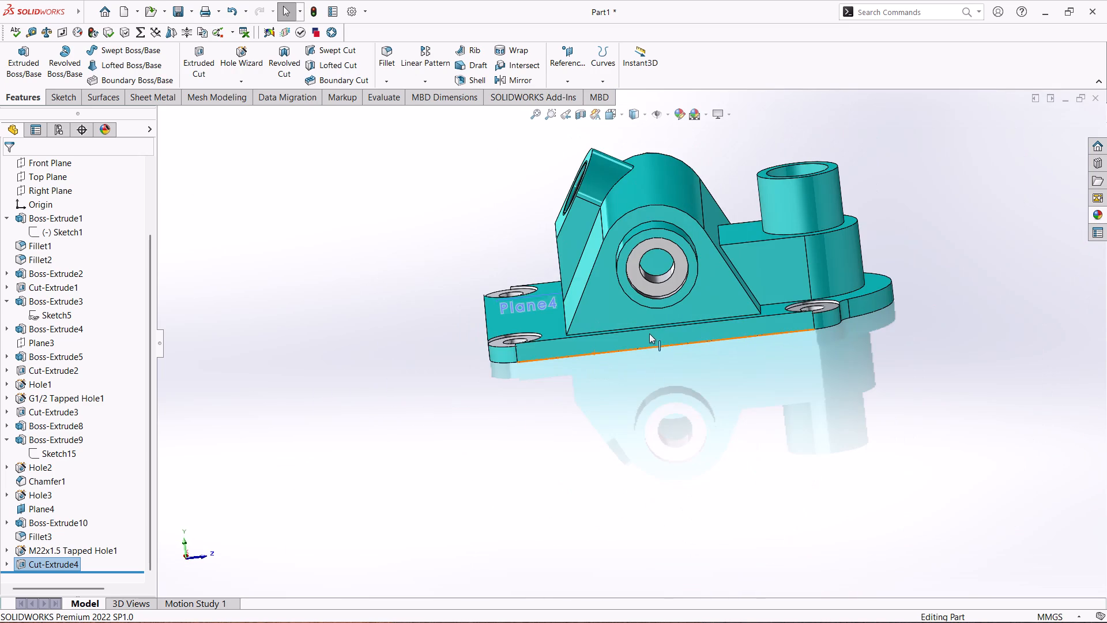
pyautogui.moveTo(653, 407); pyautogui.dragTo(684, 404, button='middle')
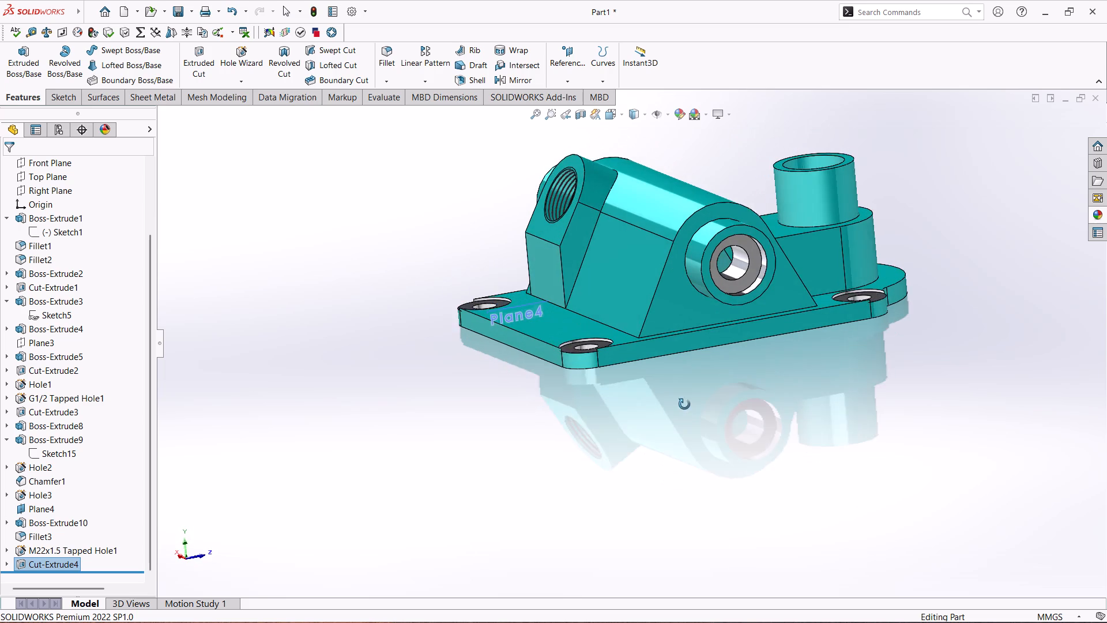
pyautogui.moveTo(684, 404); pyautogui.dragTo(688, 409, button='middle')
pyautogui.click(51, 509)
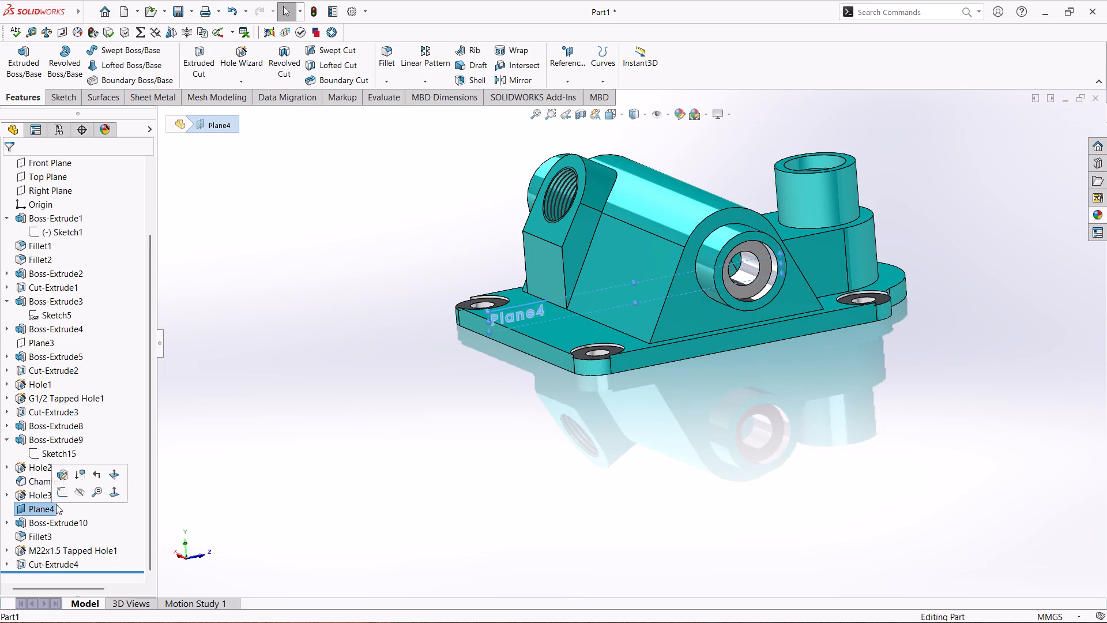
pyautogui.click(75, 493)
# Examine the whole housing from all sides, including its bores, threaded holes, mounting flange and underside cavity.
pyautogui.scroll(4, 588, 464)
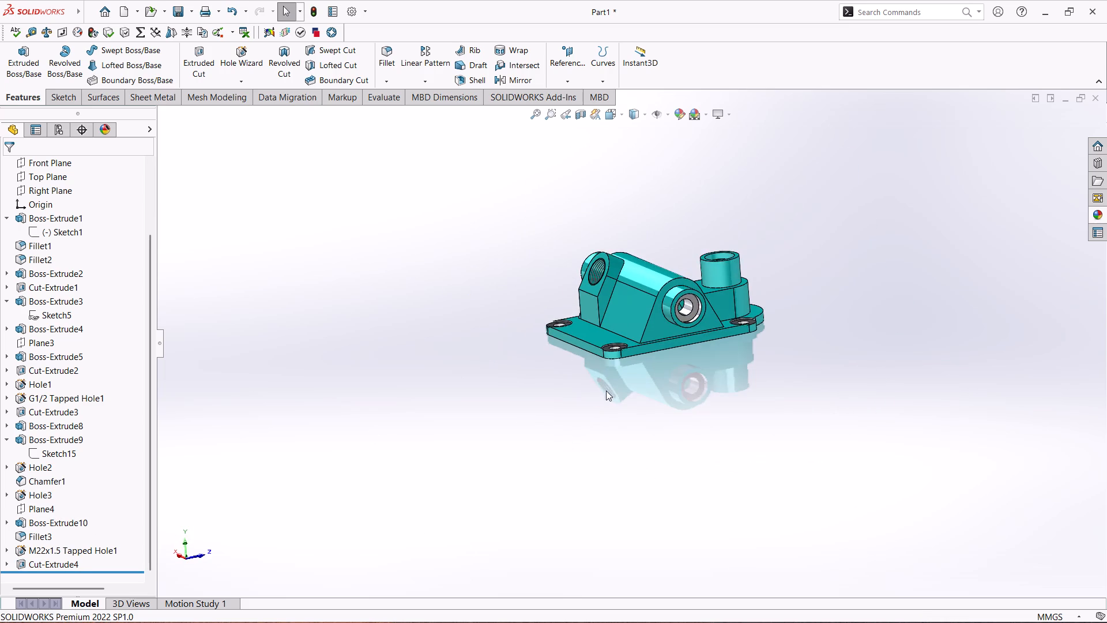
pyautogui.moveTo(613, 411); pyautogui.dragTo(506, 565, button='middle')
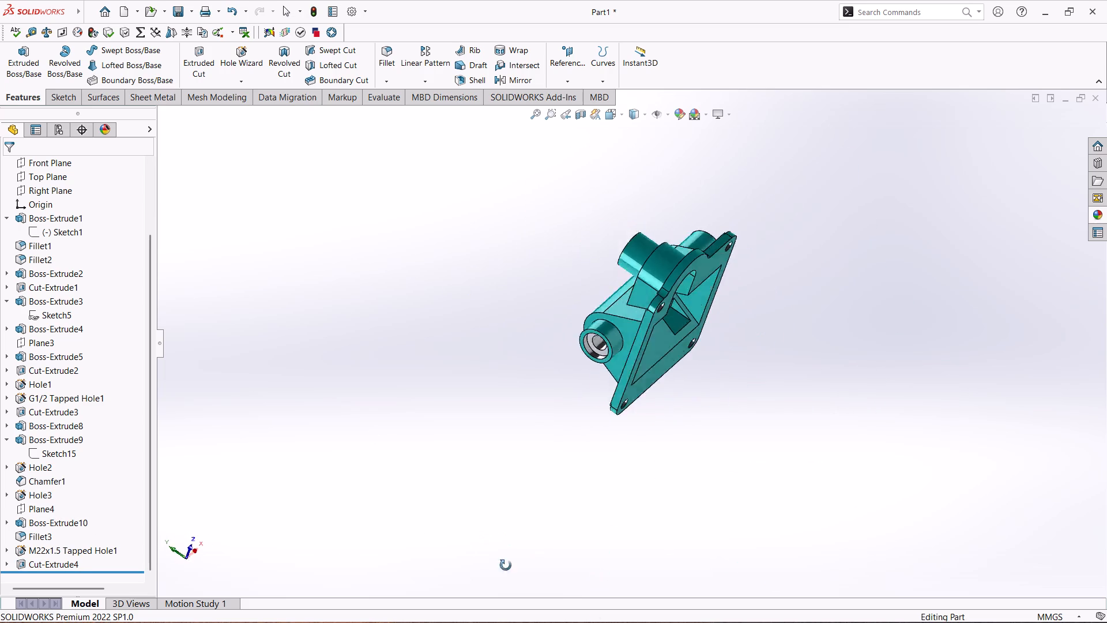
pyautogui.moveTo(506, 565); pyautogui.dragTo(580, 489, button='middle')
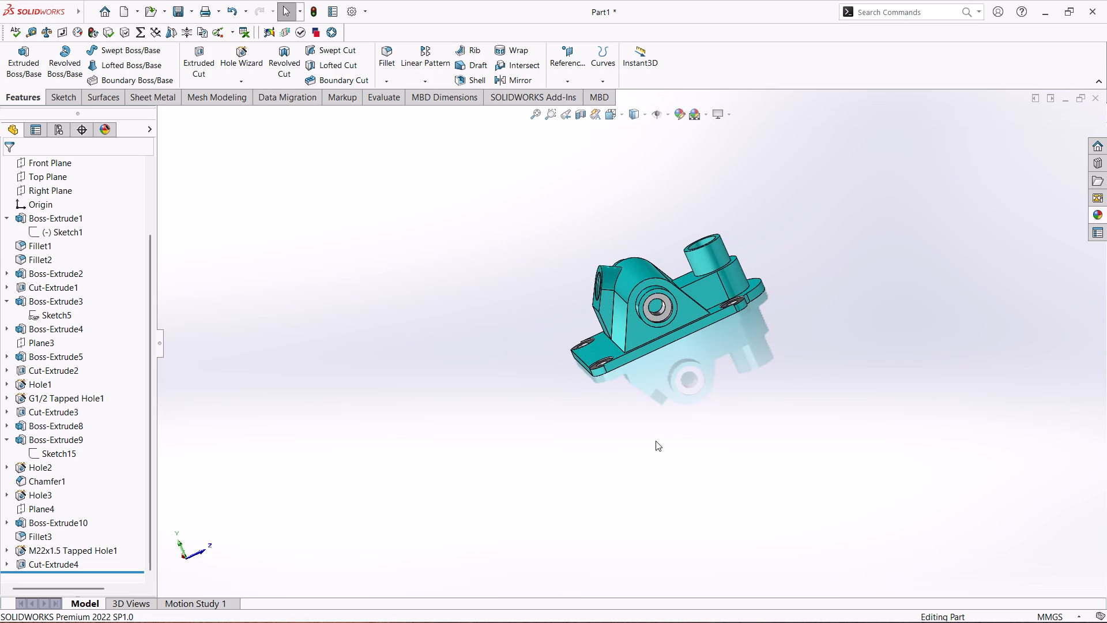
pyautogui.scroll(-4, 566, 359)
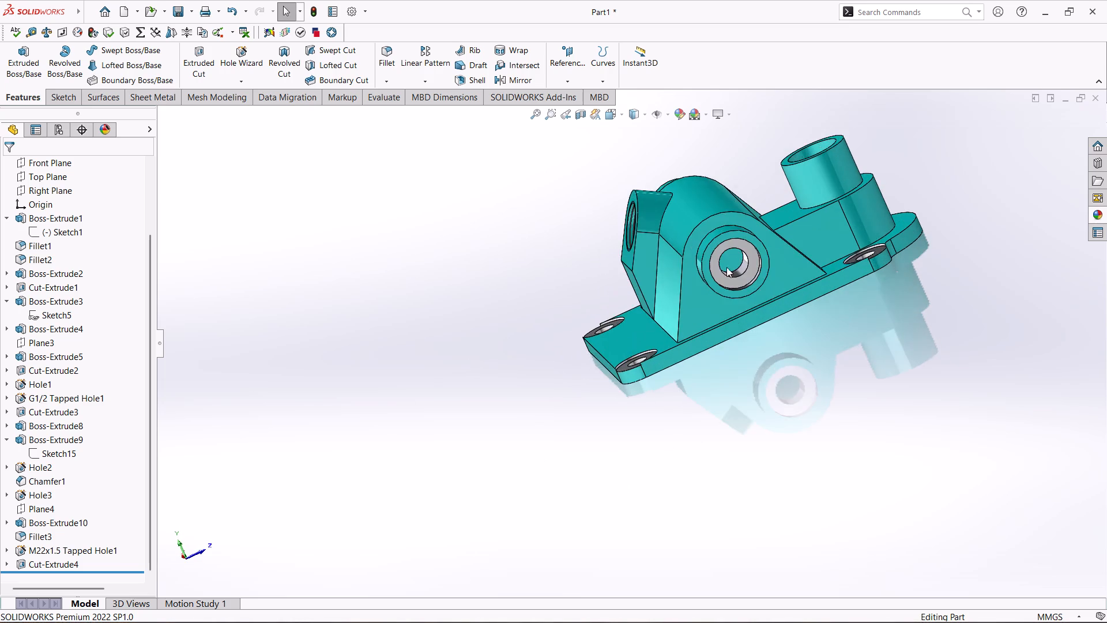
pyautogui.scroll(-3, 726, 267)
pyautogui.scroll(5, 845, 271)
pyautogui.moveTo(667, 382); pyautogui.dragTo(612, 371, button='middle')
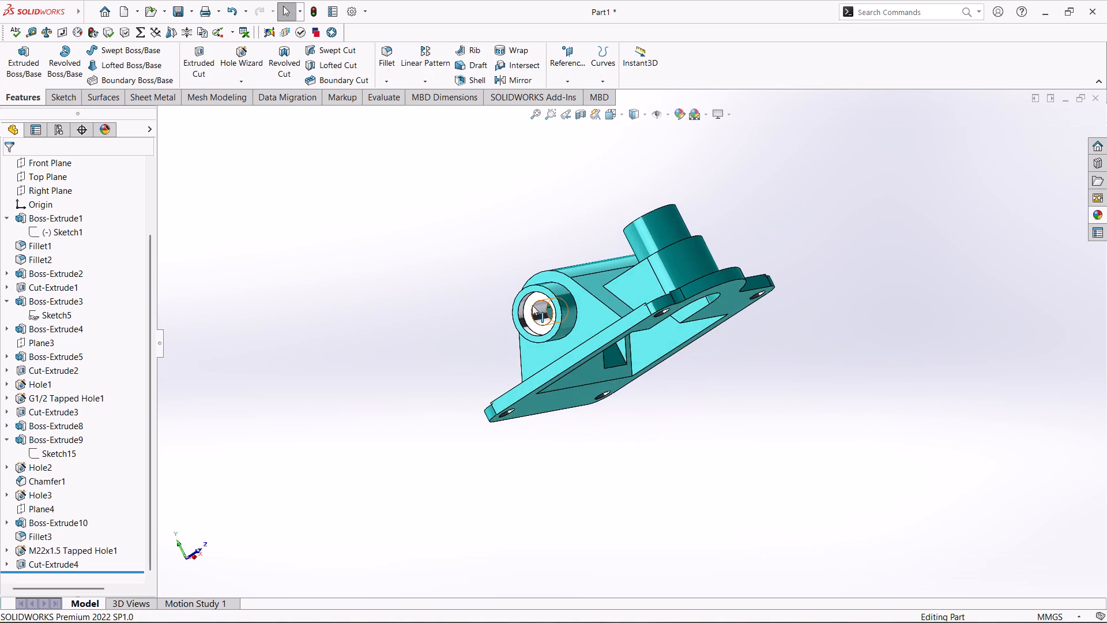
pyautogui.scroll(-6, 521, 287)
pyautogui.scroll(-5, 641, 389)
pyautogui.scroll(10, 612, 378)
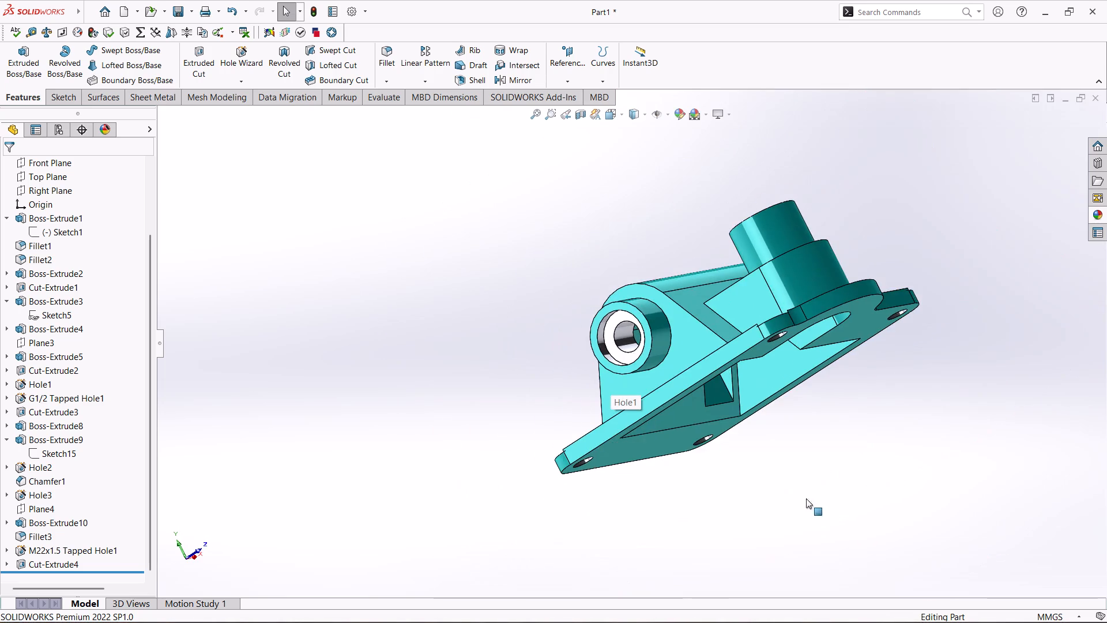
pyautogui.moveTo(856, 406); pyautogui.dragTo(620, 530, button='middle')
pyautogui.scroll(-6, 652, 352)
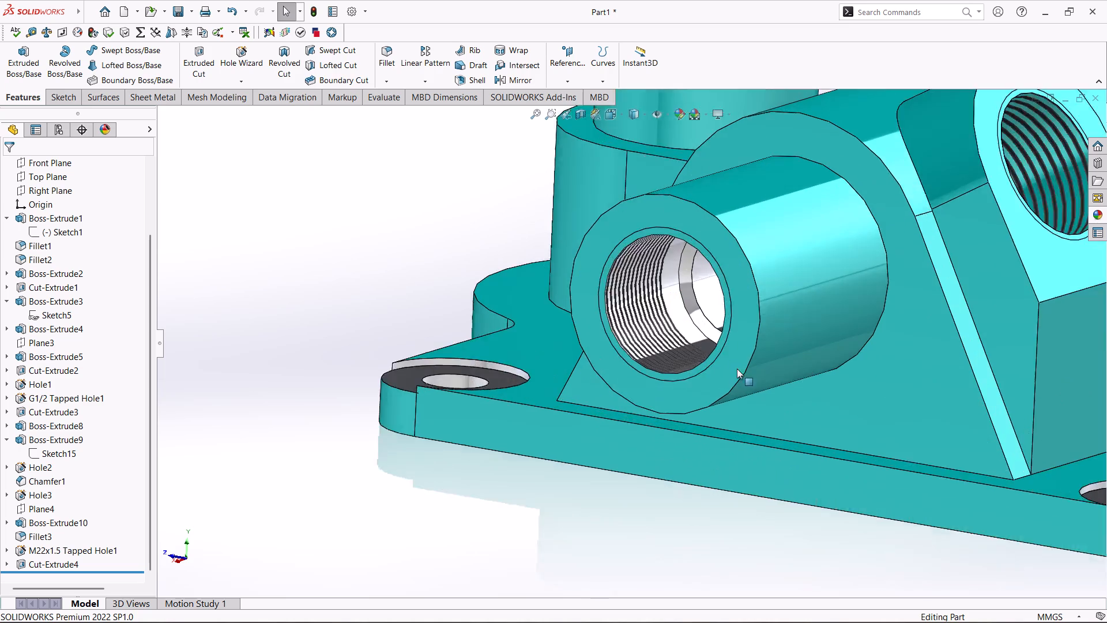
pyautogui.scroll(7, 733, 362)
pyautogui.scroll(-2, 701, 267)
pyautogui.moveTo(840, 324); pyautogui.dragTo(730, 349, button='middle')
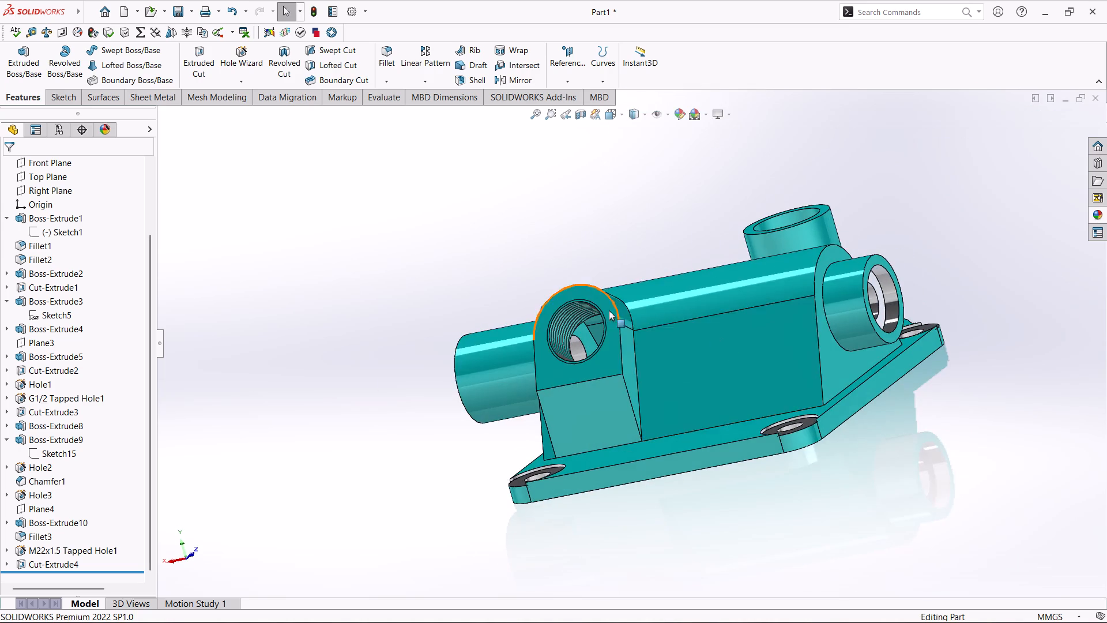
pyautogui.scroll(-6, 600, 317)
pyautogui.scroll(7, 686, 416)
pyautogui.moveTo(777, 412); pyautogui.dragTo(747, 416, button='middle')
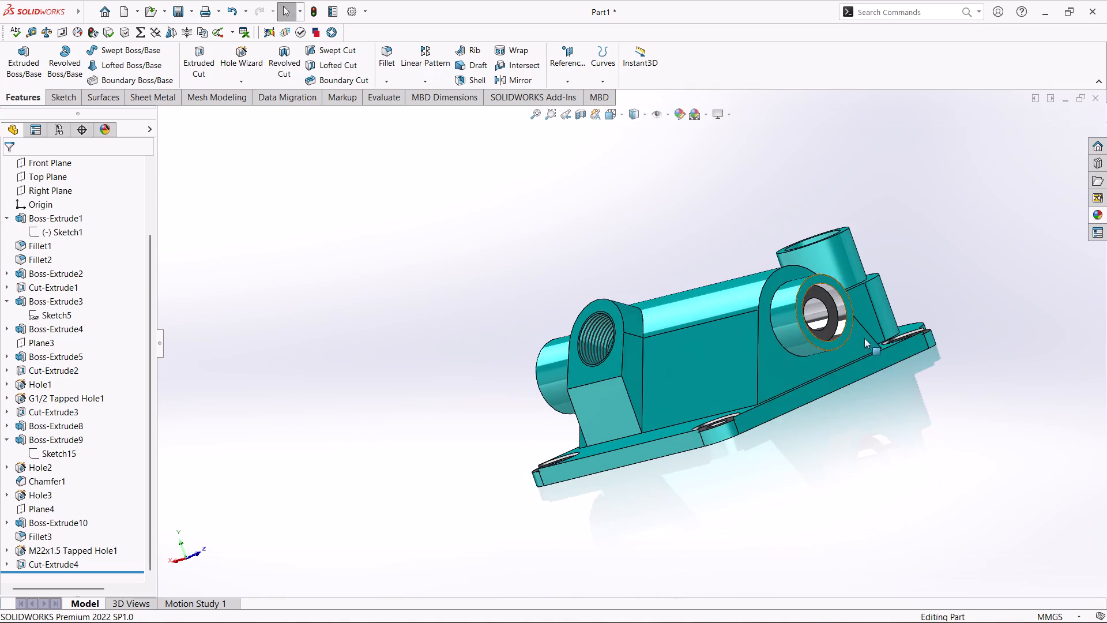
pyautogui.moveTo(865, 352); pyautogui.dragTo(799, 411, button='middle')
pyautogui.scroll(-6, 672, 386)
pyautogui.scroll(7, 677, 389)
pyautogui.moveTo(708, 471); pyautogui.dragTo(829, 416, button='middle')
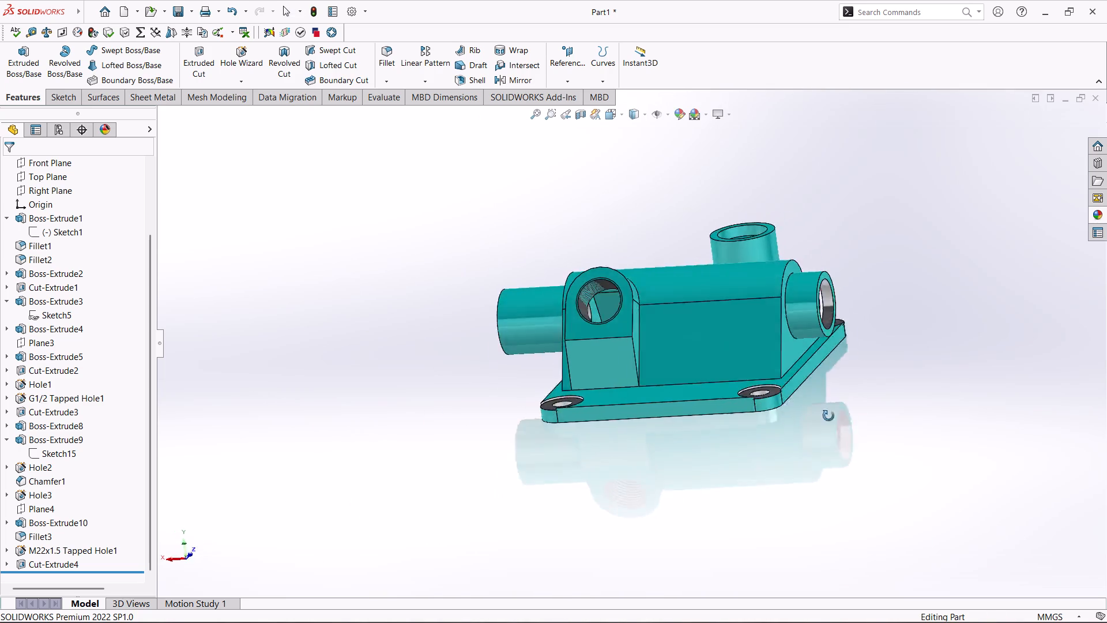
pyautogui.moveTo(829, 416); pyautogui.dragTo(844, 399, button='middle')
pyautogui.scroll(1, 558, 469)
pyautogui.moveTo(559, 469); pyautogui.dragTo(727, 369, button='middle')
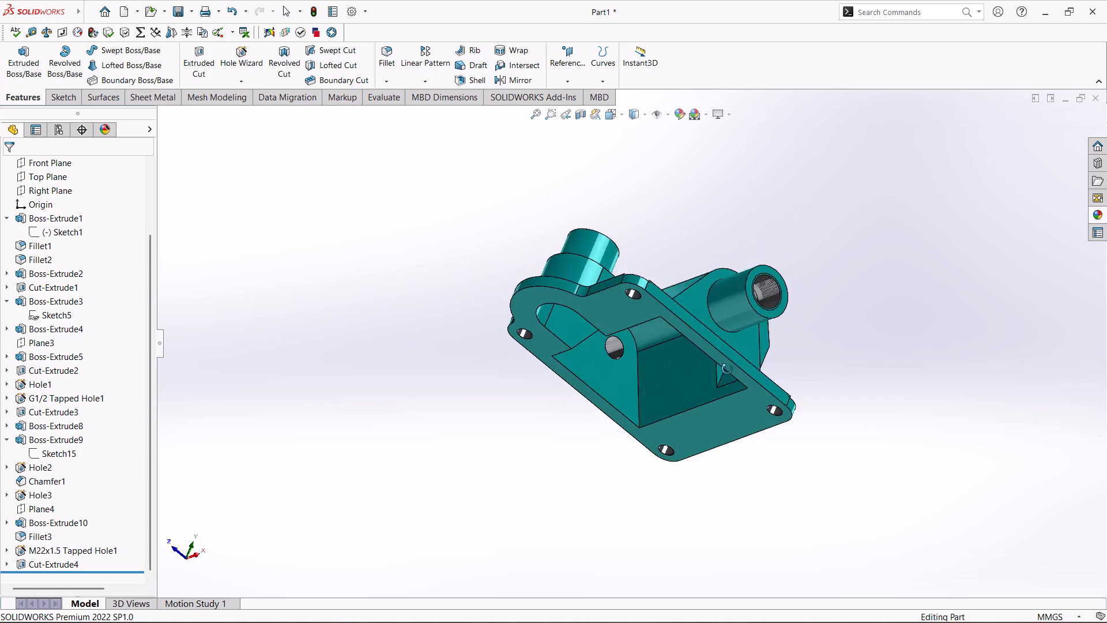
pyautogui.moveTo(727, 369); pyautogui.dragTo(653, 358, button='middle')
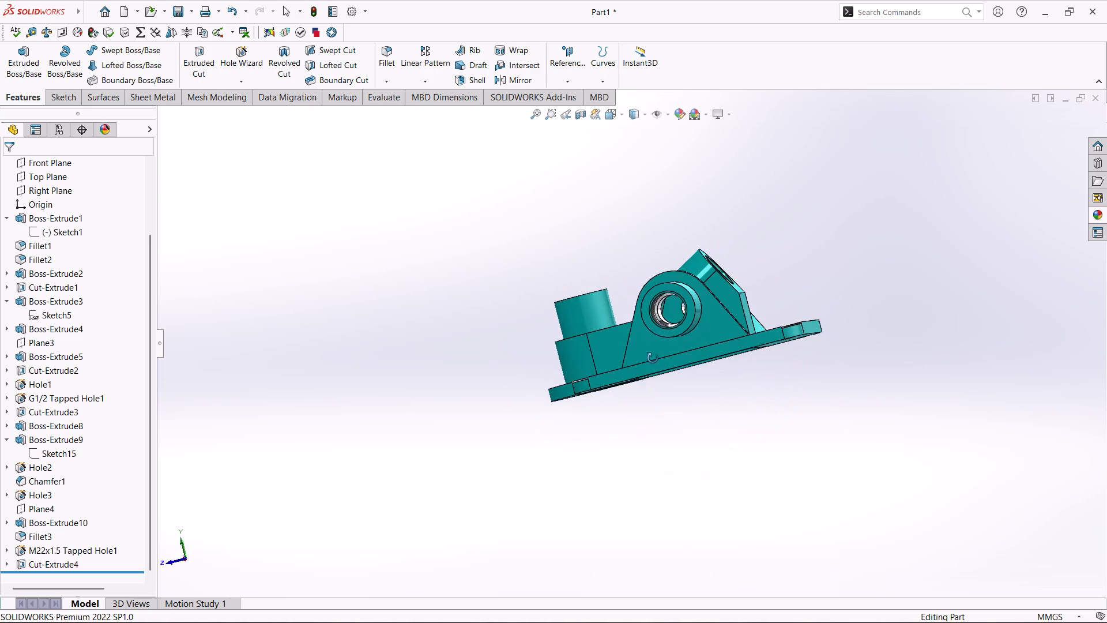
pyautogui.moveTo(653, 358); pyautogui.dragTo(548, 366, button='middle')
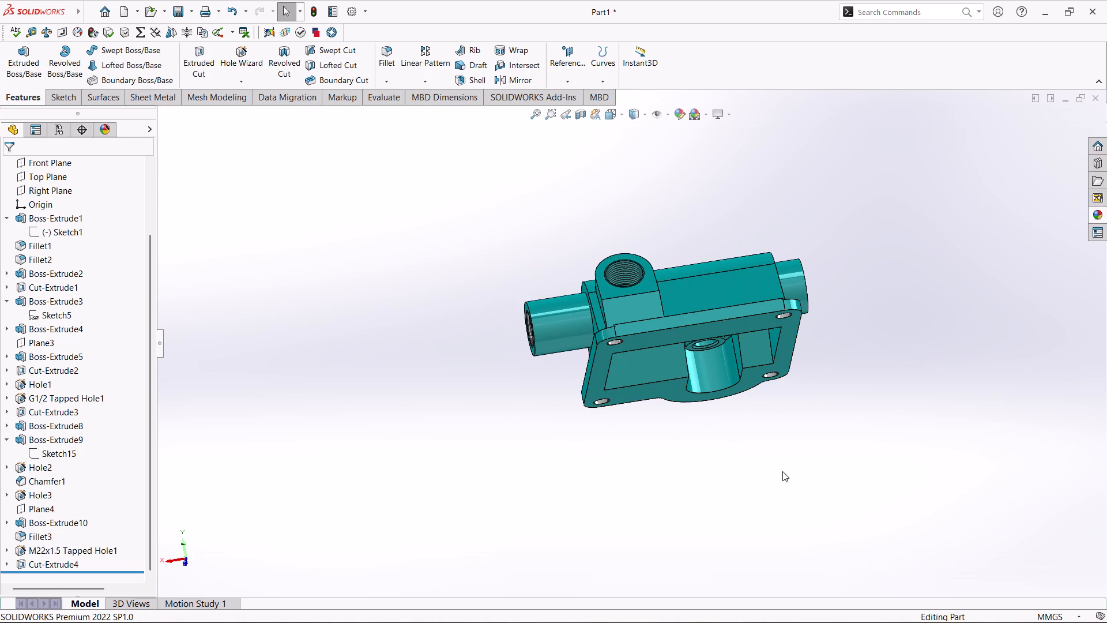
pyautogui.moveTo(735, 442); pyautogui.dragTo(736, 389, button='middle')
pyautogui.moveTo(804, 395); pyautogui.dragTo(765, 415, button='middle')
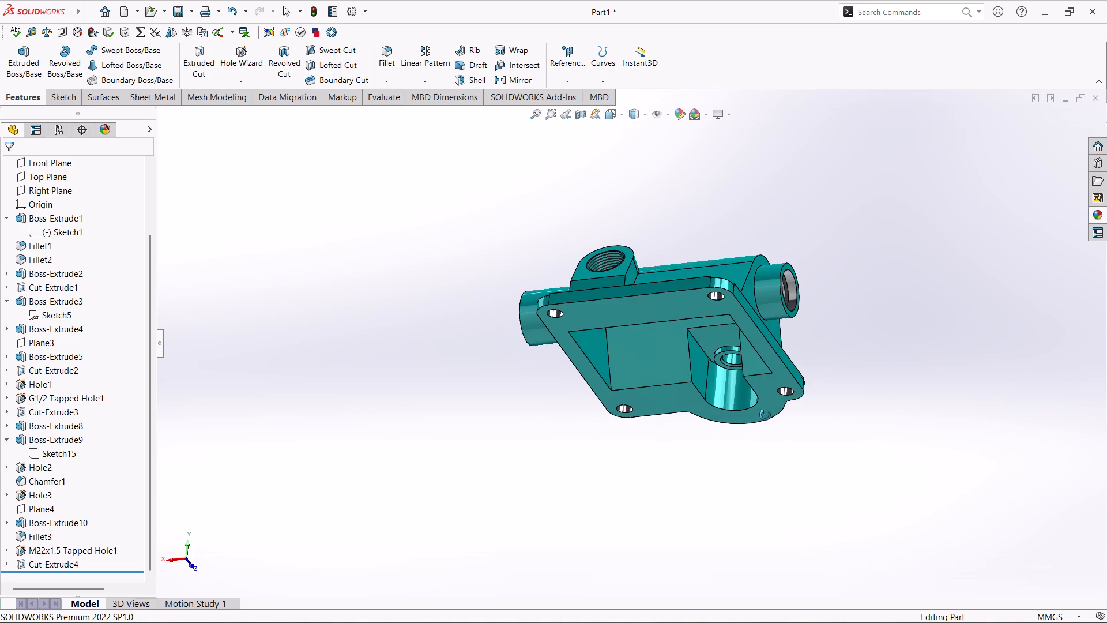
pyautogui.moveTo(765, 415); pyautogui.dragTo(765, 415, button='middle')
pyautogui.moveTo(788, 382); pyautogui.dragTo(817, 567, button='middle')
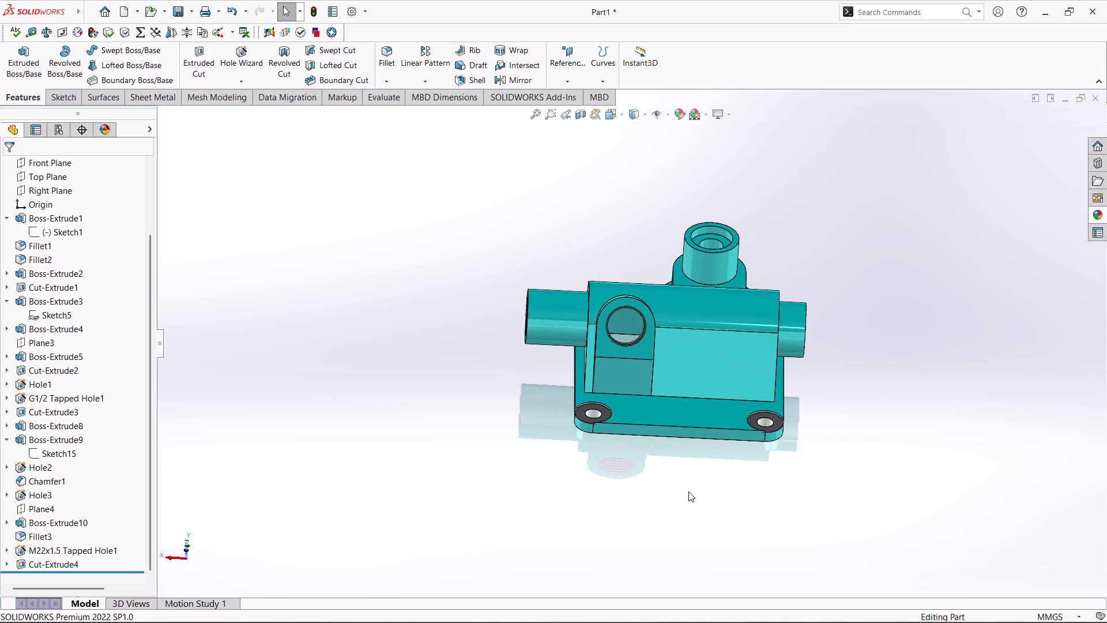
# On the base flange's underside, sketch a corner rectangle between the centres of diagonally opposite mounting holes, about 94 by 110 mm.
pyautogui.moveTo(701, 508); pyautogui.dragTo(689, 284, button='middle')
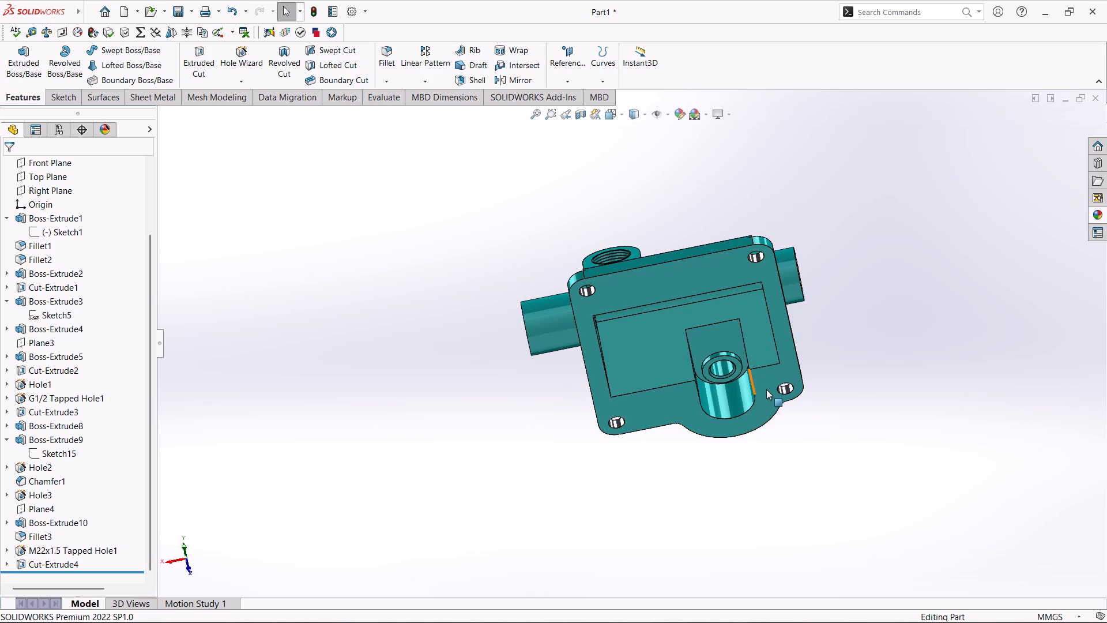
pyautogui.click(766, 389)
pyautogui.click(818, 356)
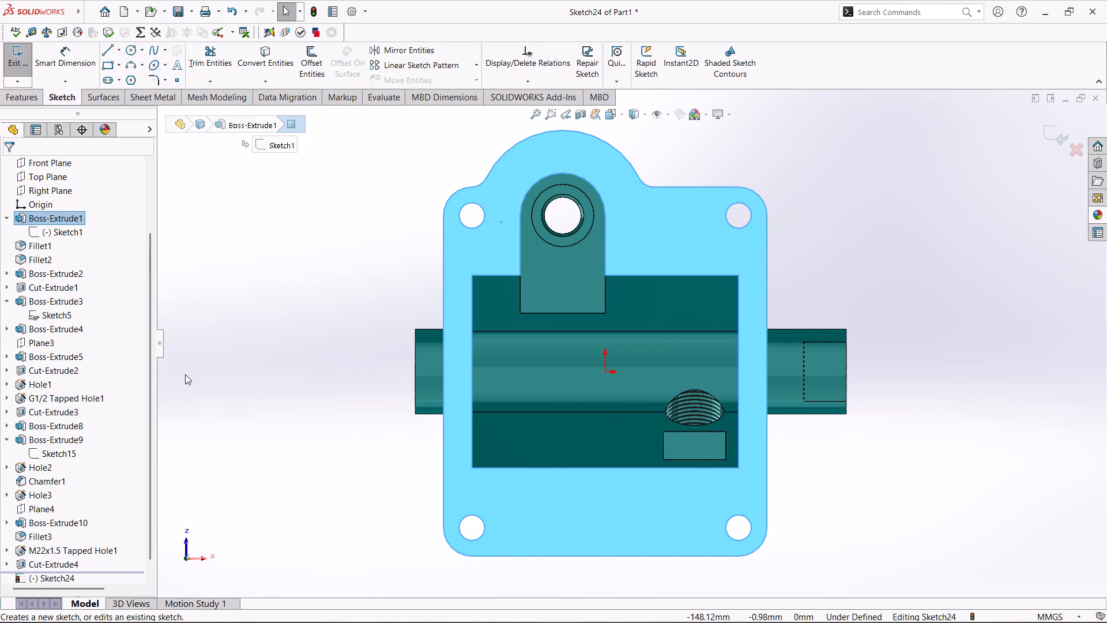
pyautogui.click(116, 67)
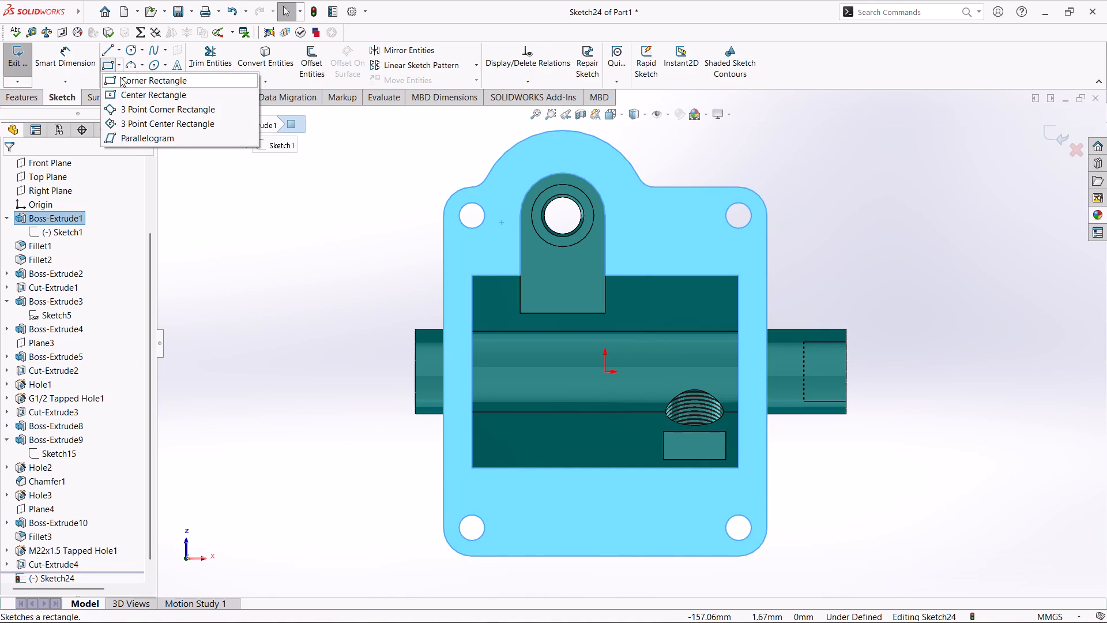
pyautogui.click(122, 77)
pyautogui.click(473, 215)
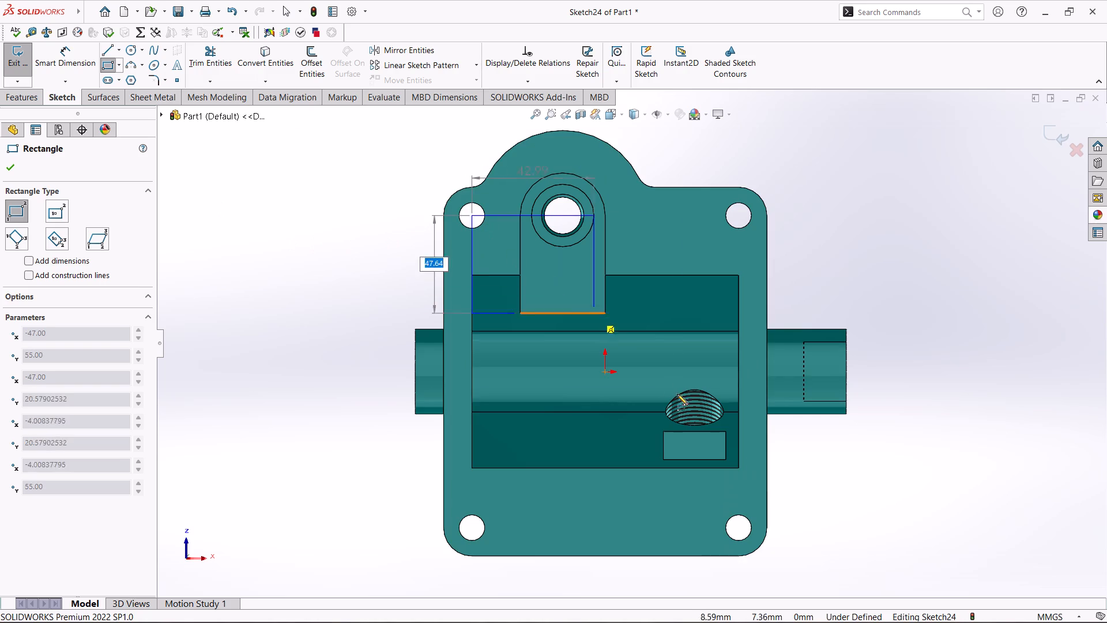
pyautogui.click(740, 528)
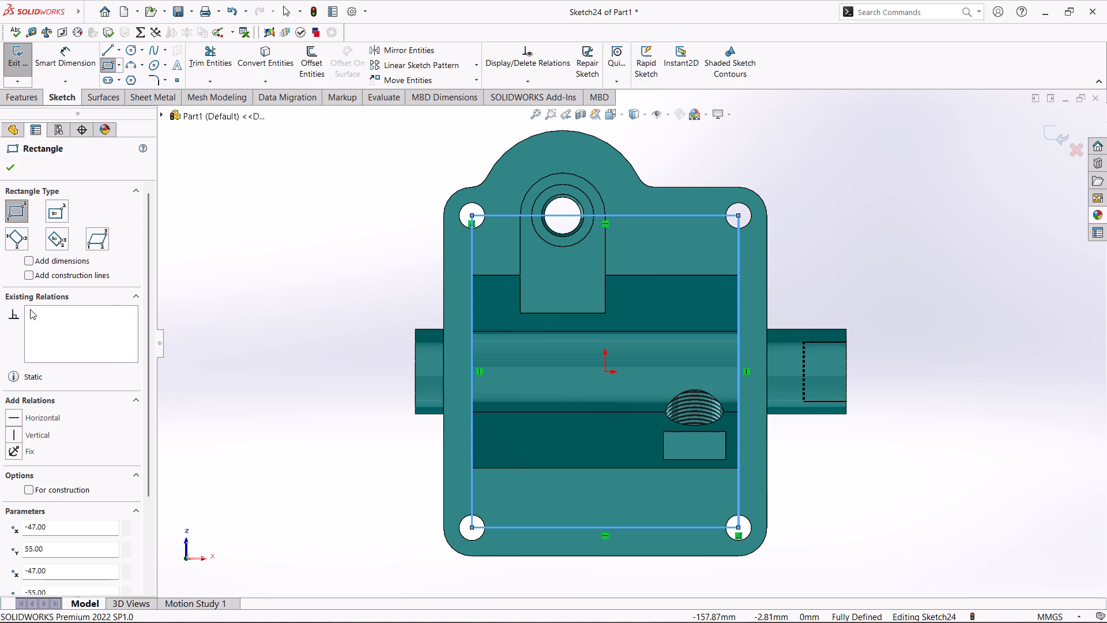
pyautogui.click(3, 168)
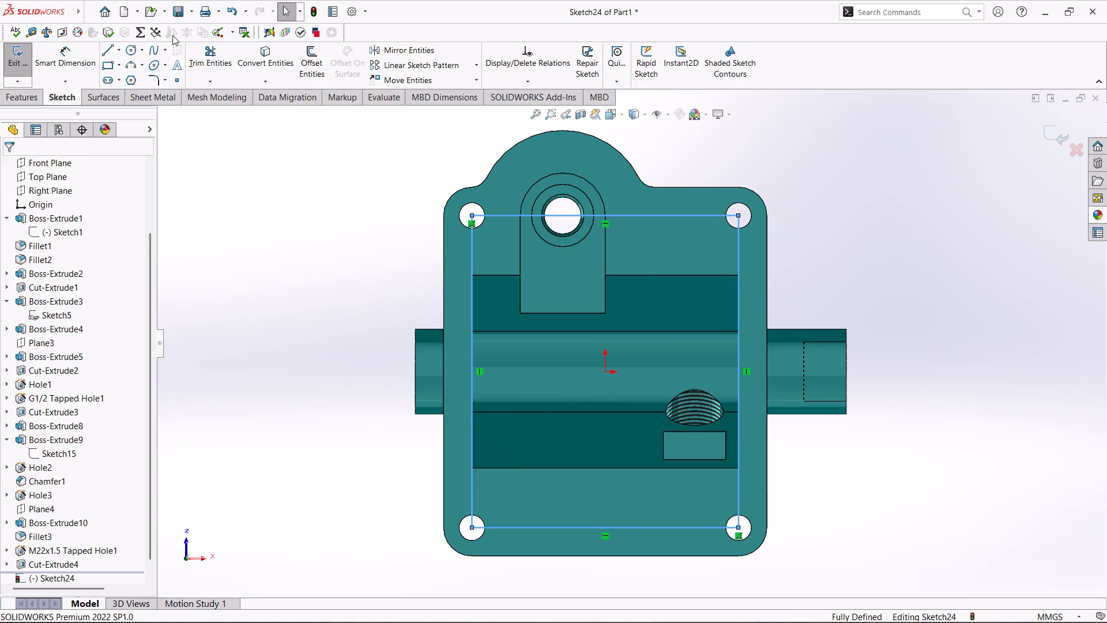
# Sketch a circle about 16 to 17 mm in diameter at each rectangle corner, concentric with the four mounting holes.
pyautogui.click(131, 51)
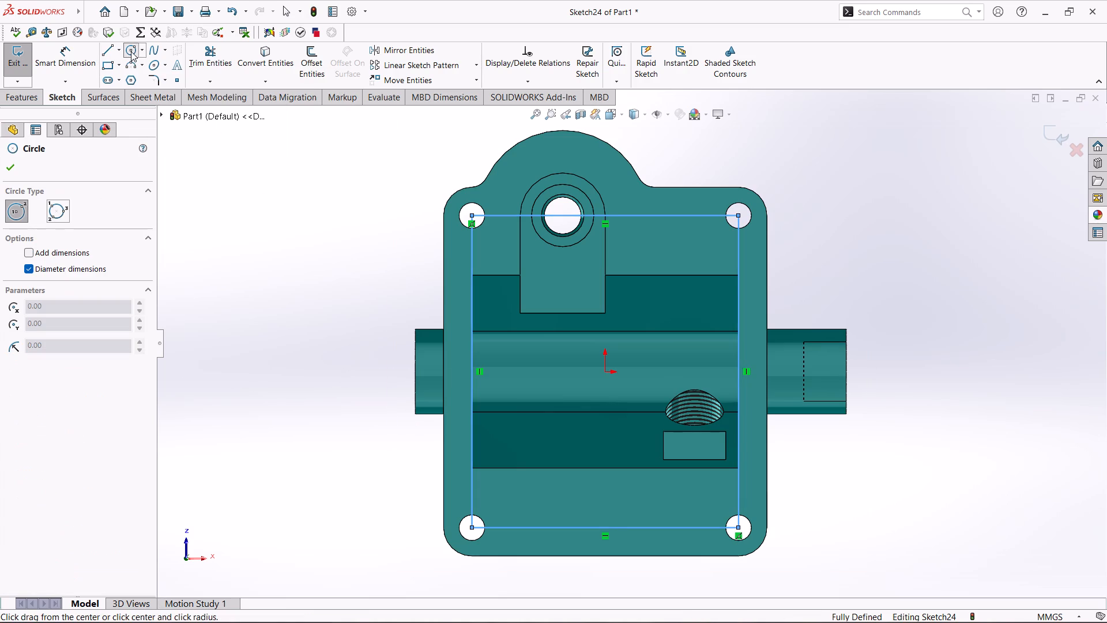
pyautogui.click(471, 216)
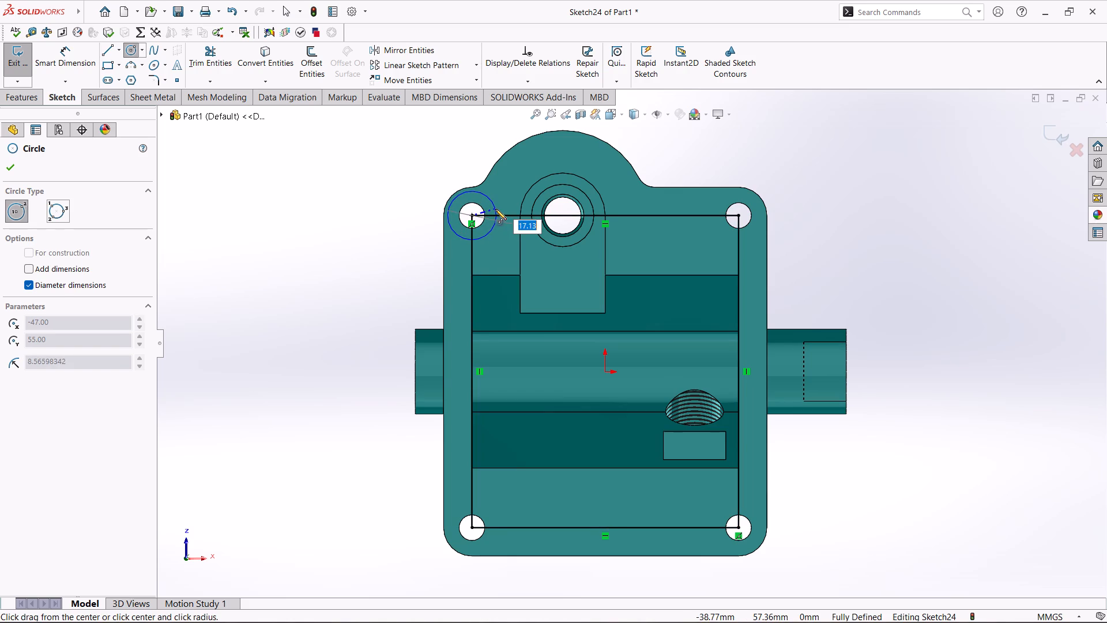
pyautogui.click(495, 209)
pyautogui.click(739, 213)
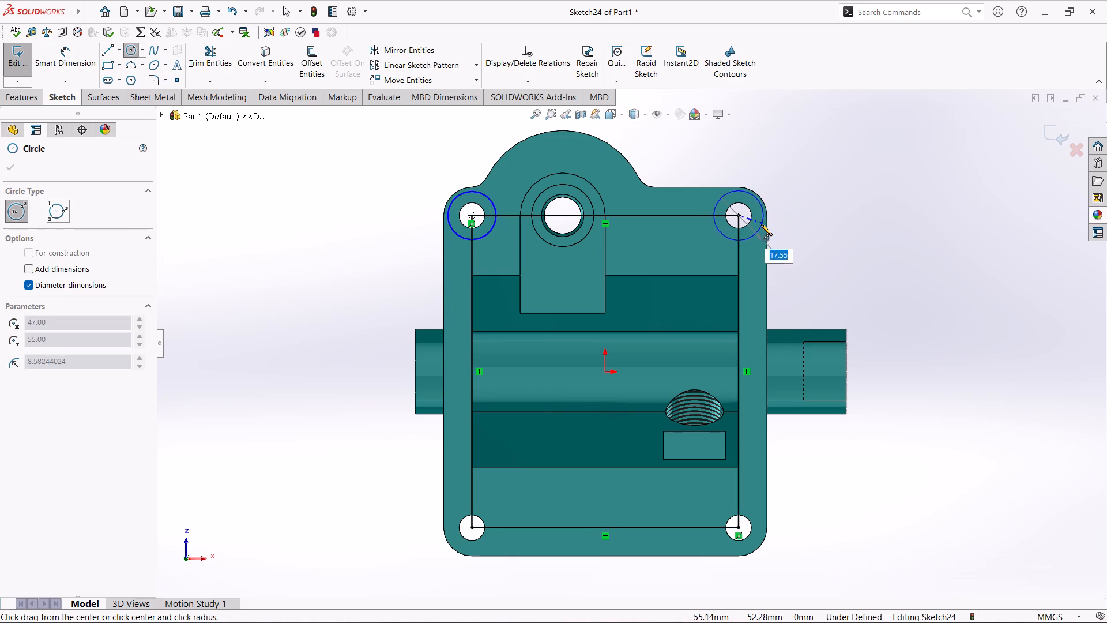
pyautogui.click(760, 224)
pyautogui.click(741, 527)
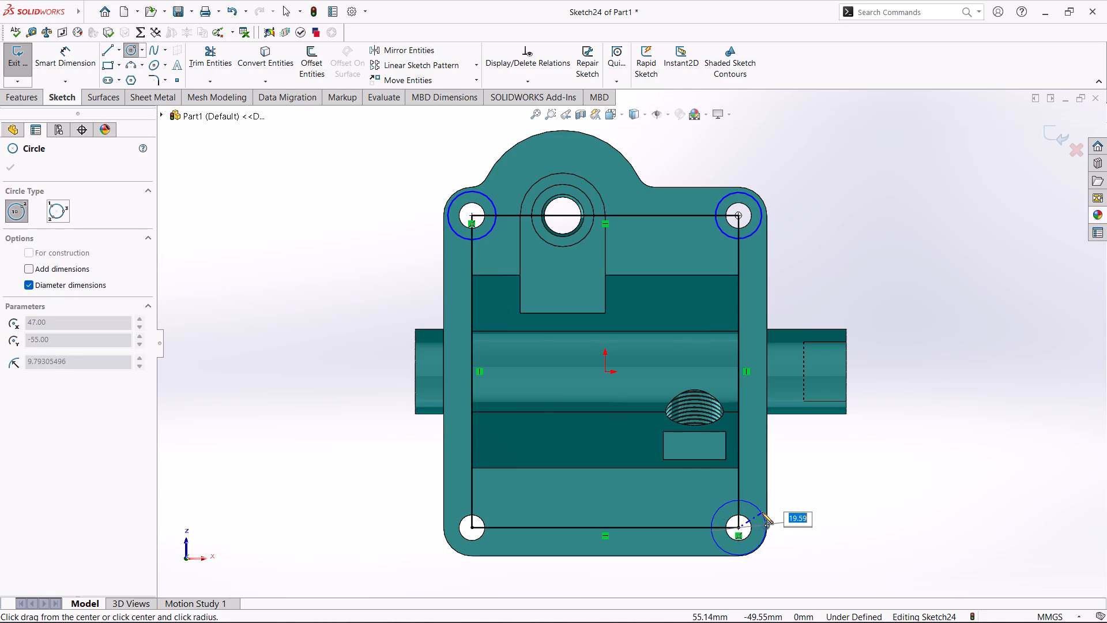
pyautogui.click(758, 517)
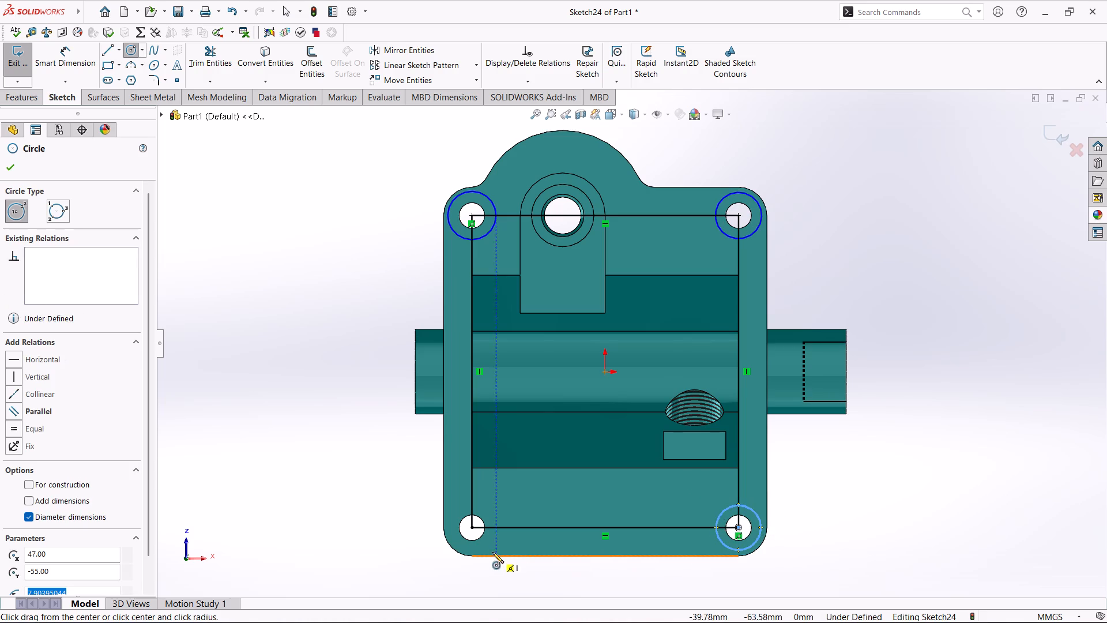
pyautogui.moveTo(473, 526); pyautogui.dragTo(494, 526)
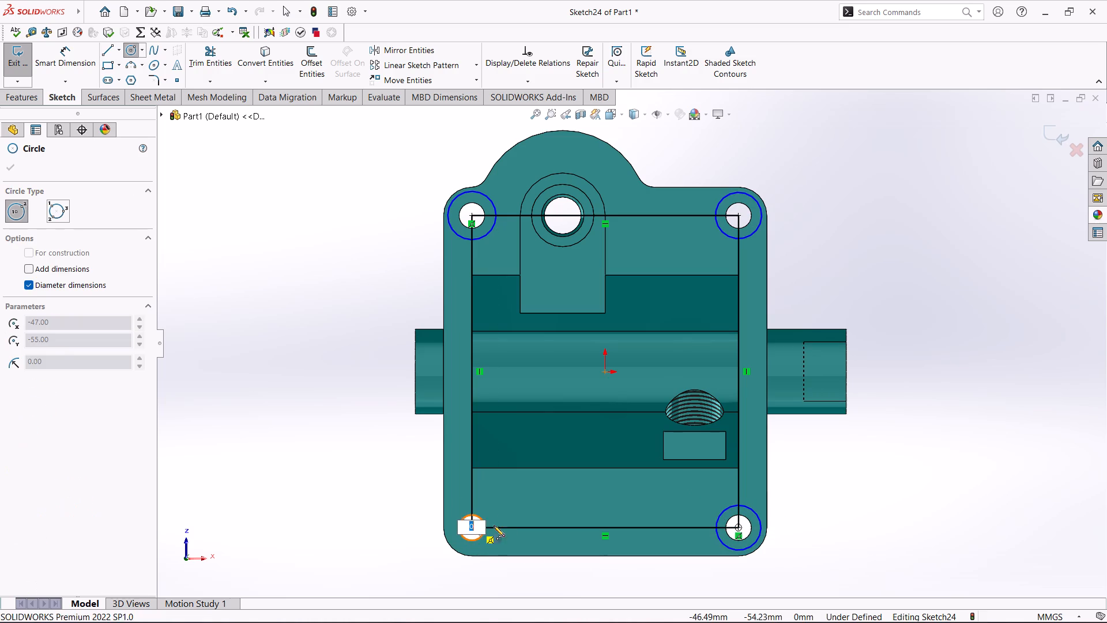
pyautogui.moveTo(494, 526); pyautogui.dragTo(495, 531)
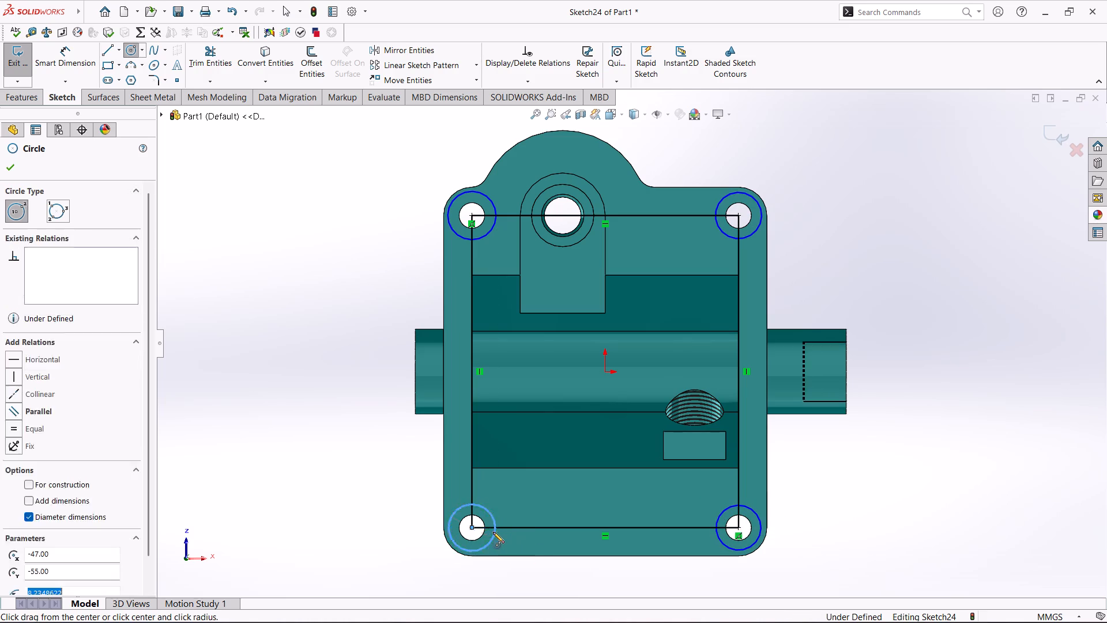
# Make the four circles around the mounting holes equal in size.
pyautogui.click(14, 168)
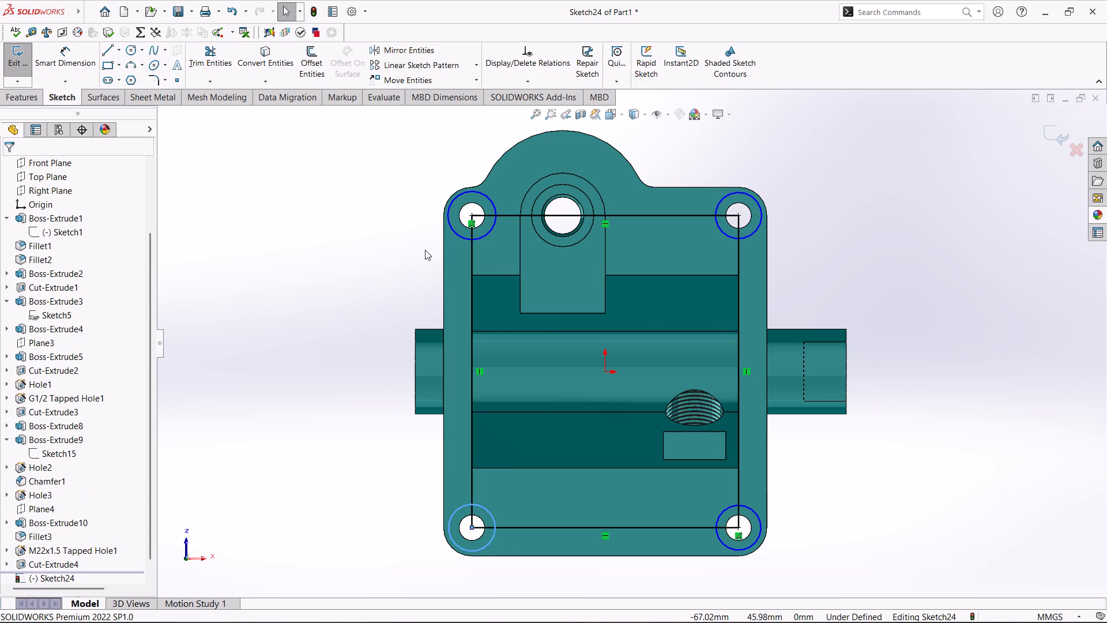
pyautogui.keyDown('ctrl'); pyautogui.click(460, 233); pyautogui.keyUp('ctrl')
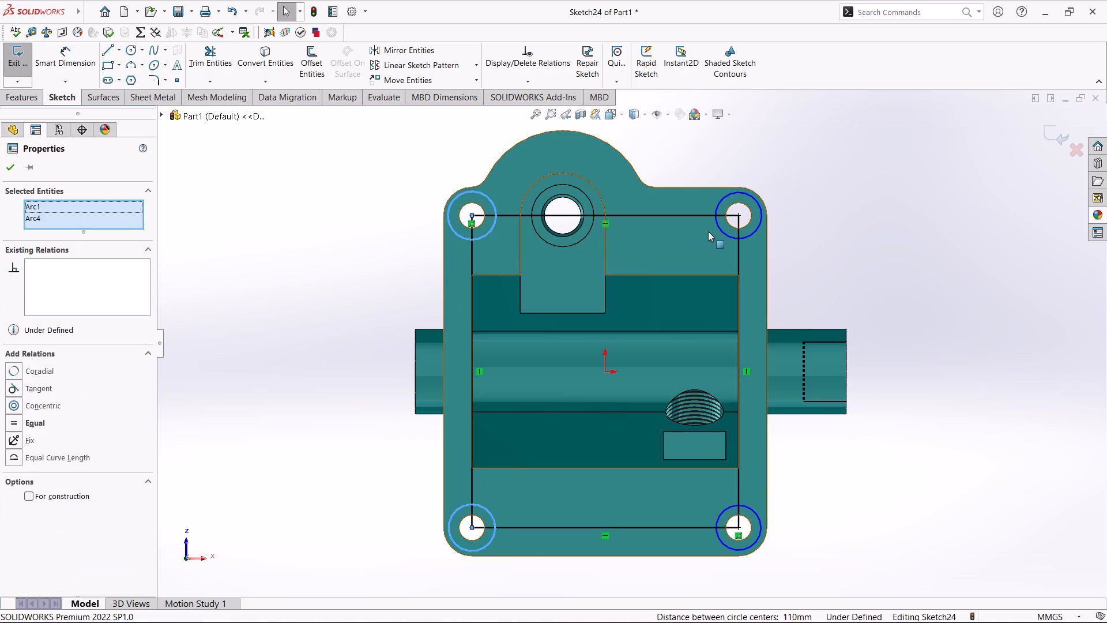
pyautogui.keyDown('ctrl'); pyautogui.click(721, 227); pyautogui.keyUp('ctrl')
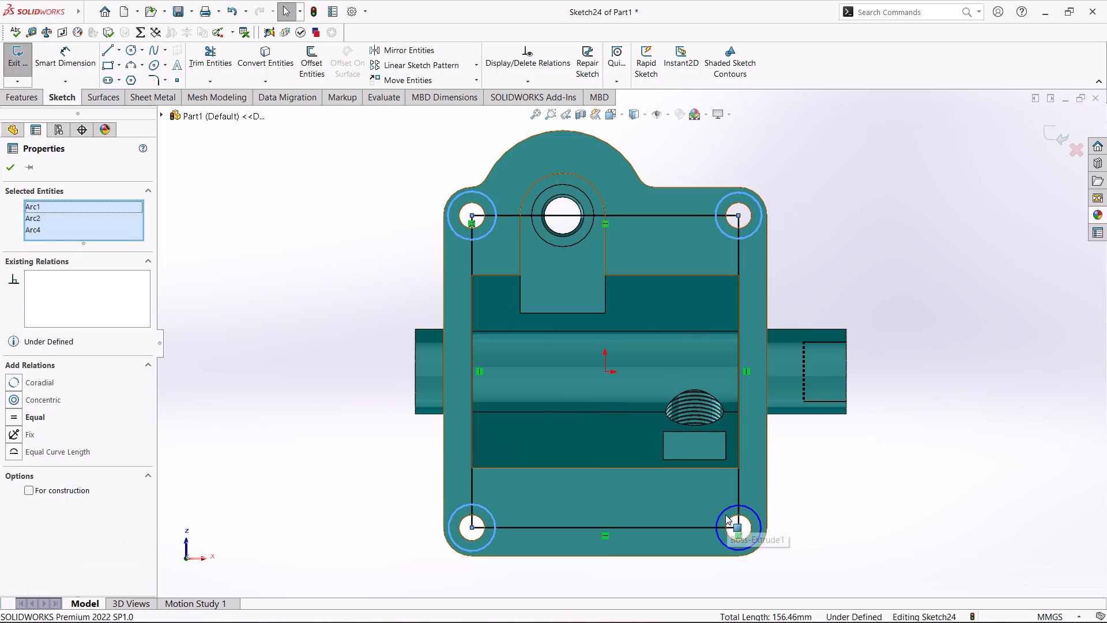
pyautogui.keyDown('ctrl'); pyautogui.click(723, 512); pyautogui.keyUp('ctrl')
pyautogui.keyDown('ctrl'); pyautogui.click(491, 514); pyautogui.keyUp('ctrl')
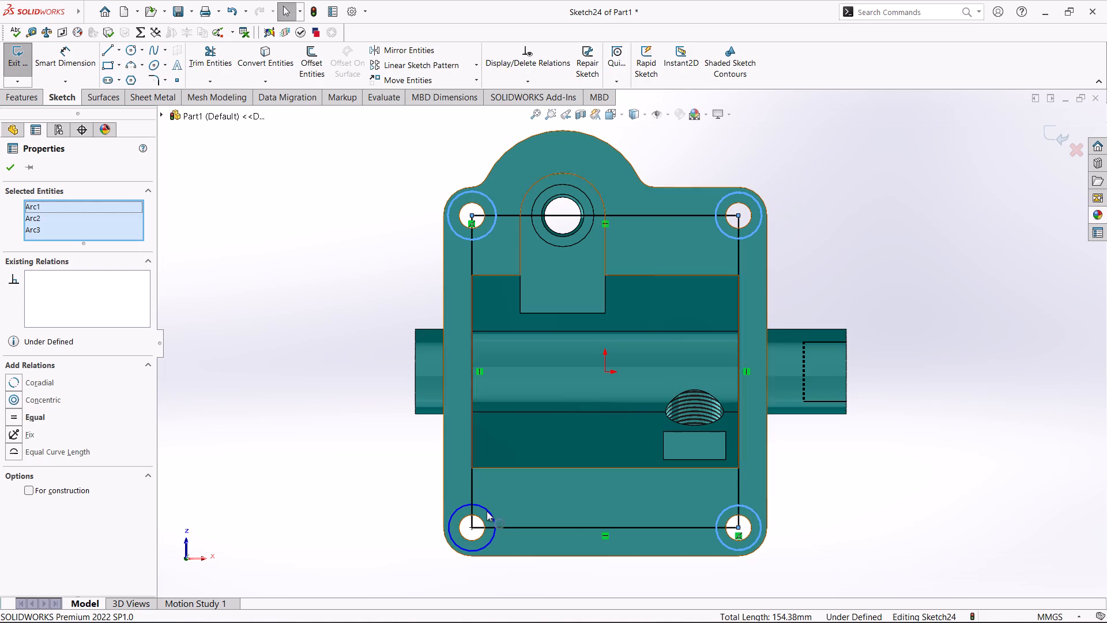
pyautogui.keyDown('ctrl'); pyautogui.click(490, 512); pyautogui.keyUp('ctrl')
pyautogui.rightClick(315, 375)
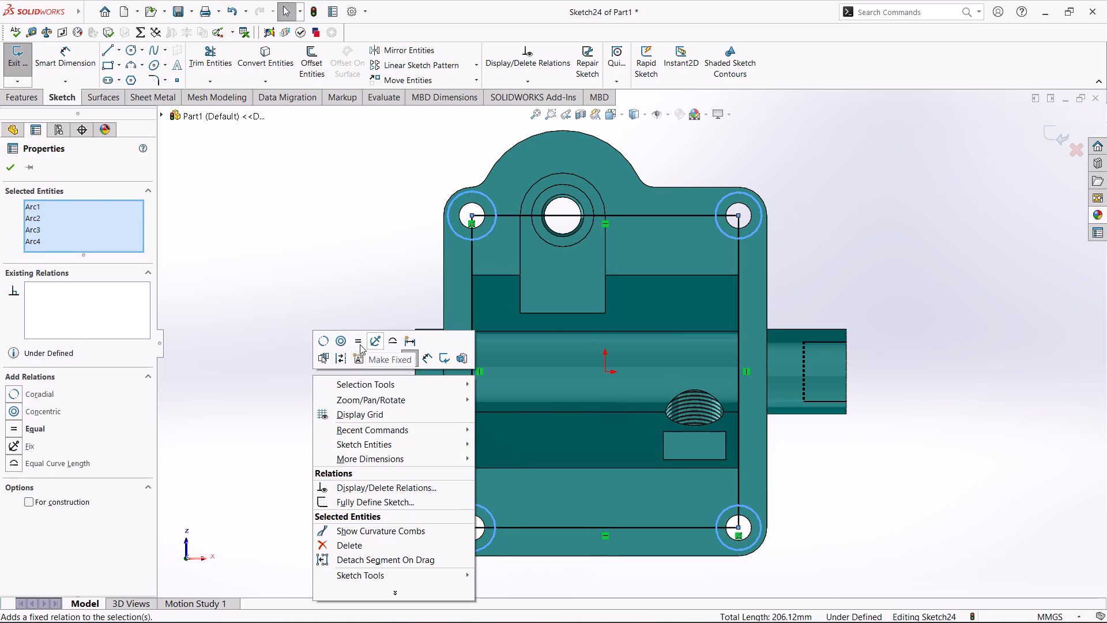
pyautogui.click(360, 344)
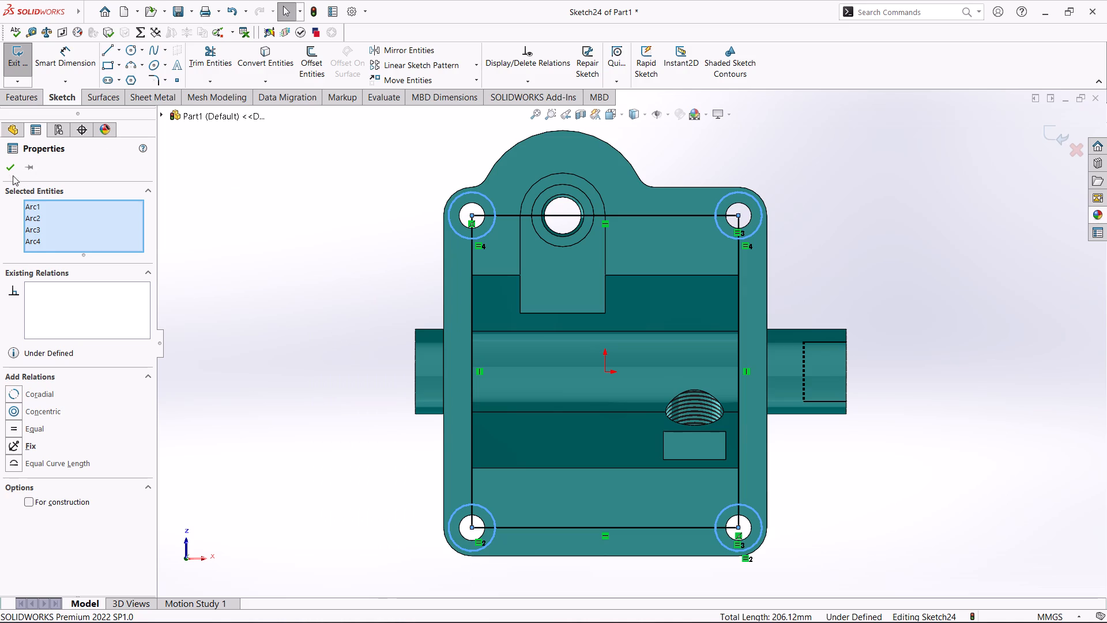
pyautogui.click(3, 170)
# Dimension one of the mounting-hole circles to a diameter of 20 mm.
pyautogui.click(74, 58)
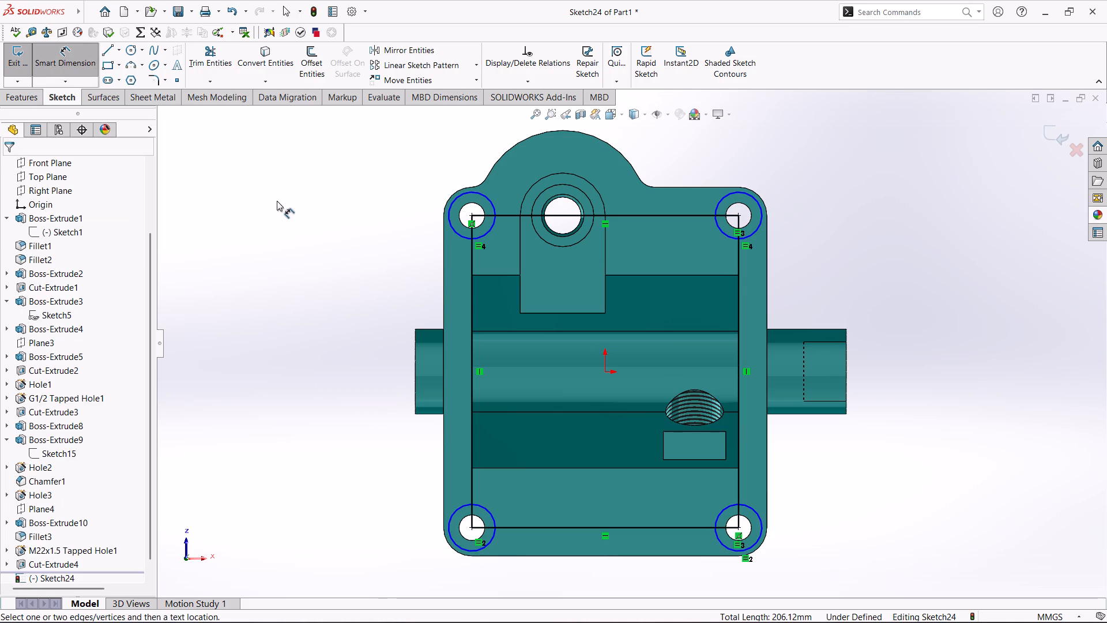
pyautogui.click(454, 231)
pyautogui.click(330, 230)
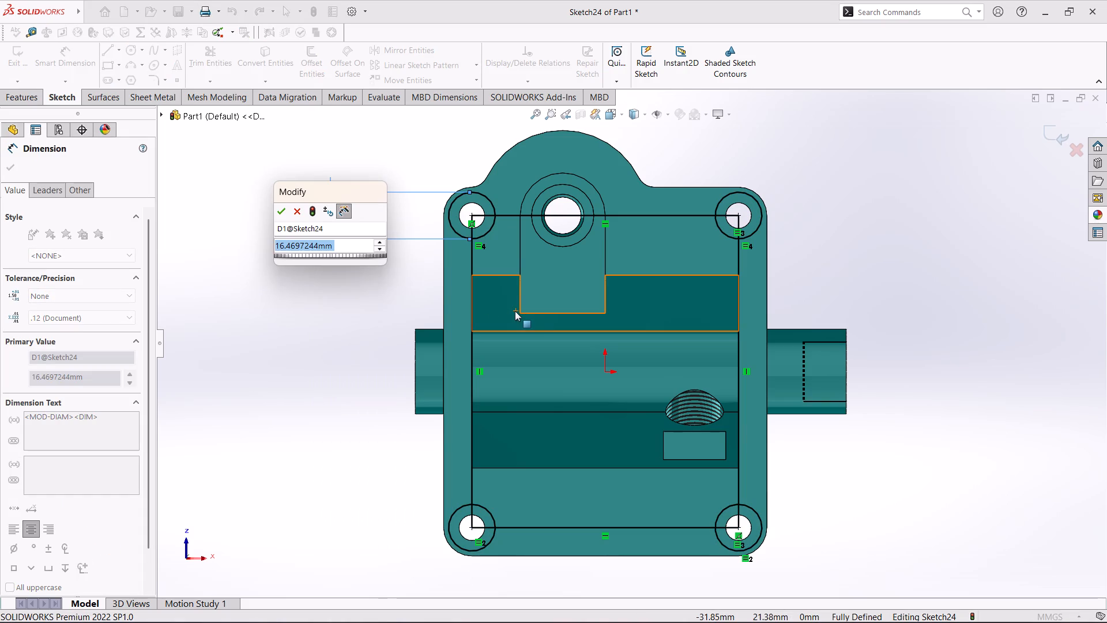
pyautogui.write('20')
pyautogui.press('Return')
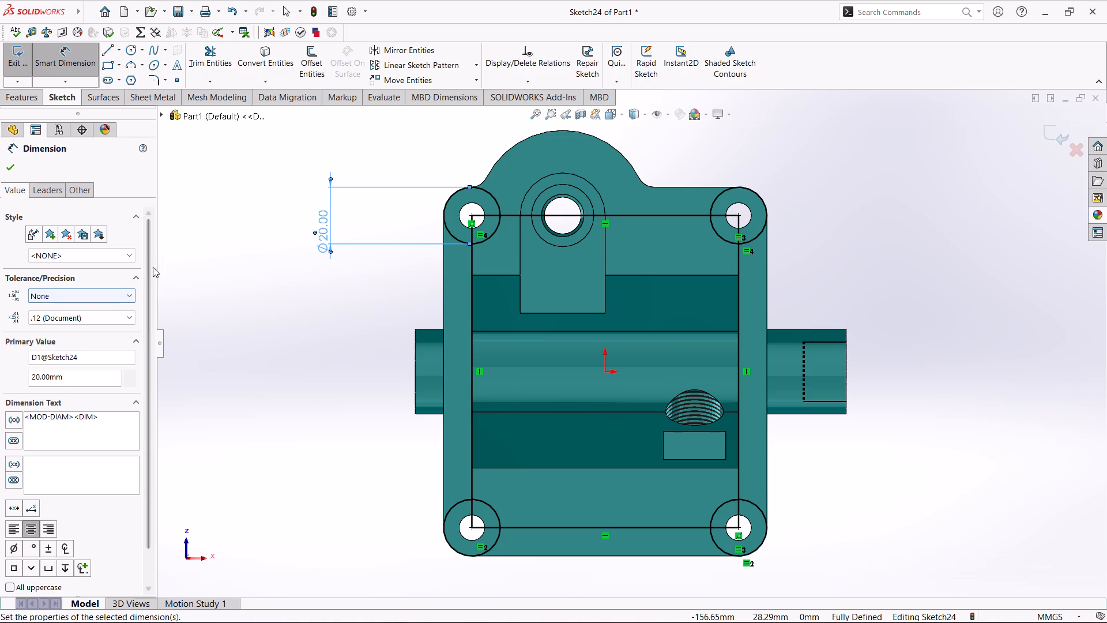
# Cut-extrude the four sketch regions inside the rectangle, leaving out the corner circles, by 22 mm with a Mid Plane end condition.
pyautogui.click(7, 92)
pyautogui.click(208, 68)
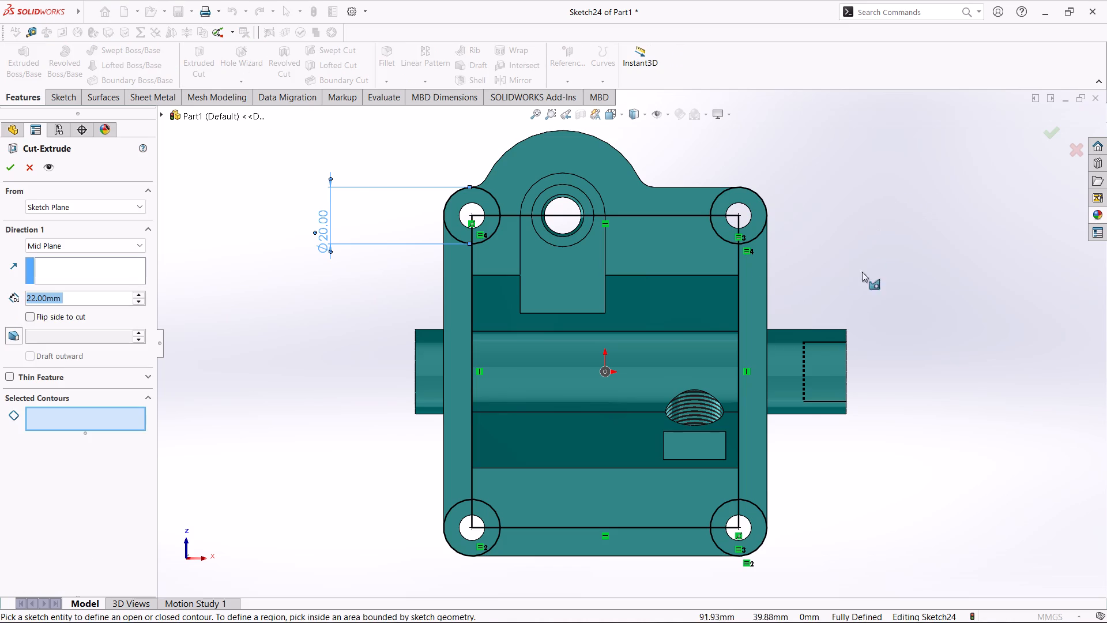
pyautogui.click(681, 244)
pyautogui.click(488, 259)
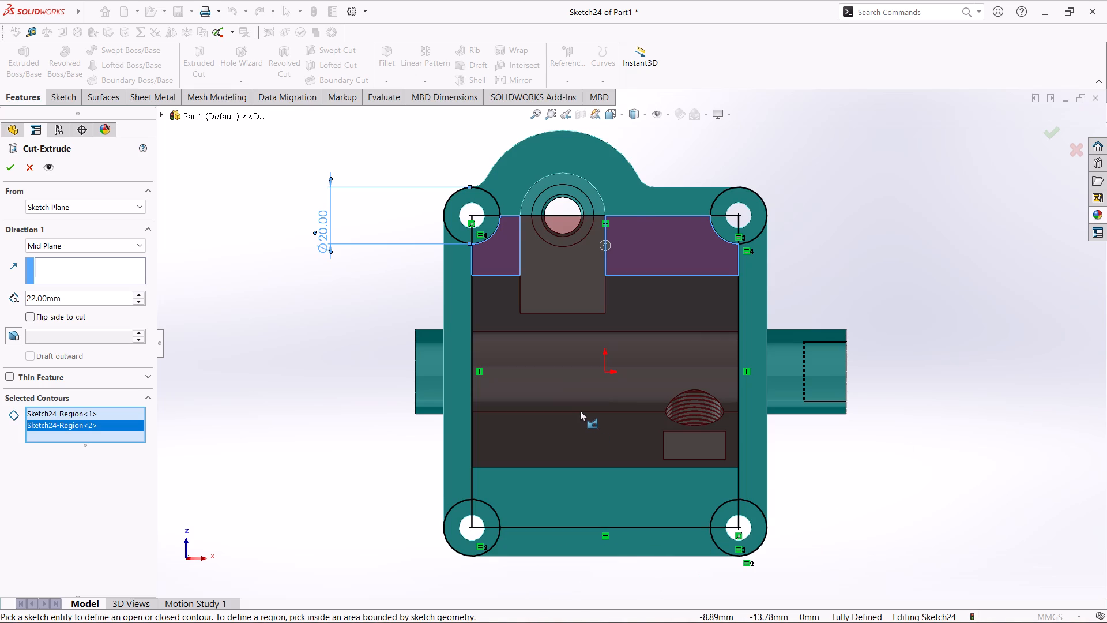
pyautogui.click(580, 411)
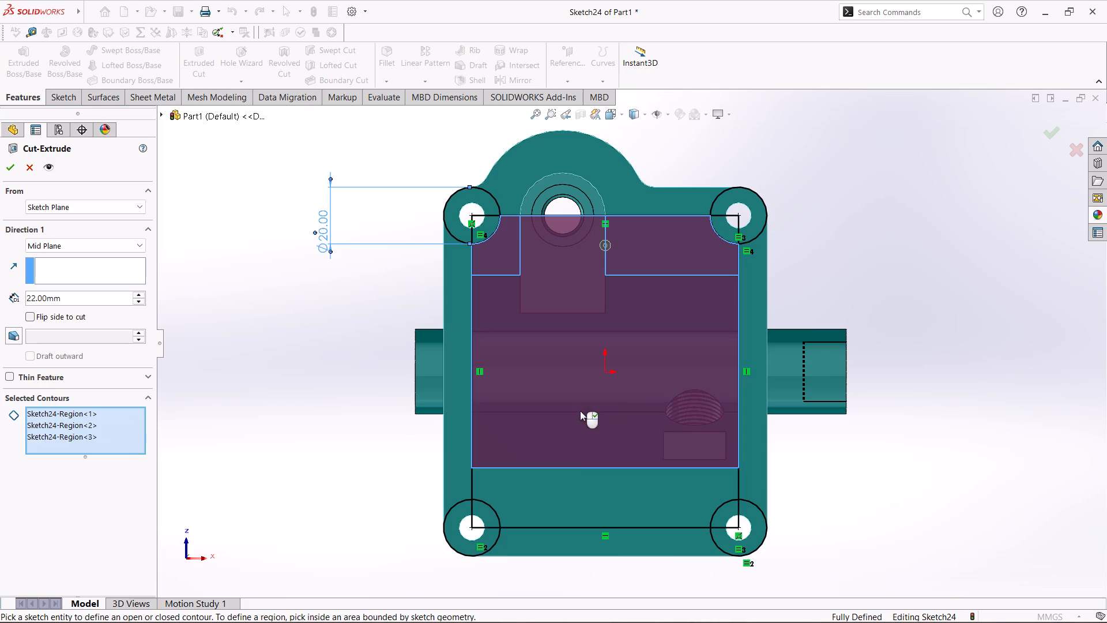
pyautogui.click(578, 498)
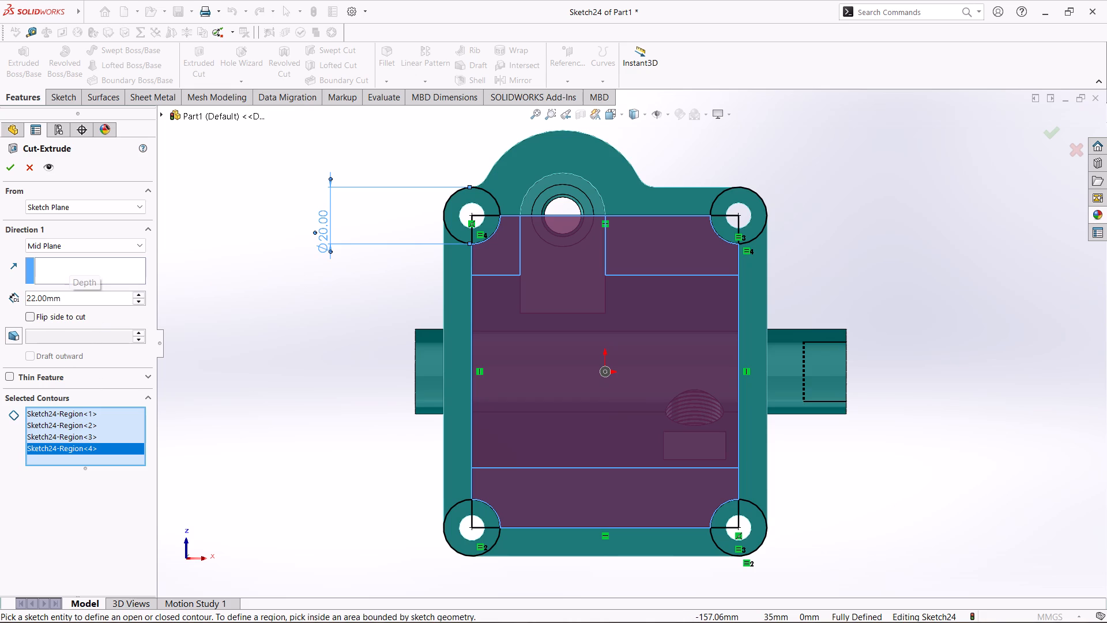
pyautogui.press('2')
pyautogui.press('Return')
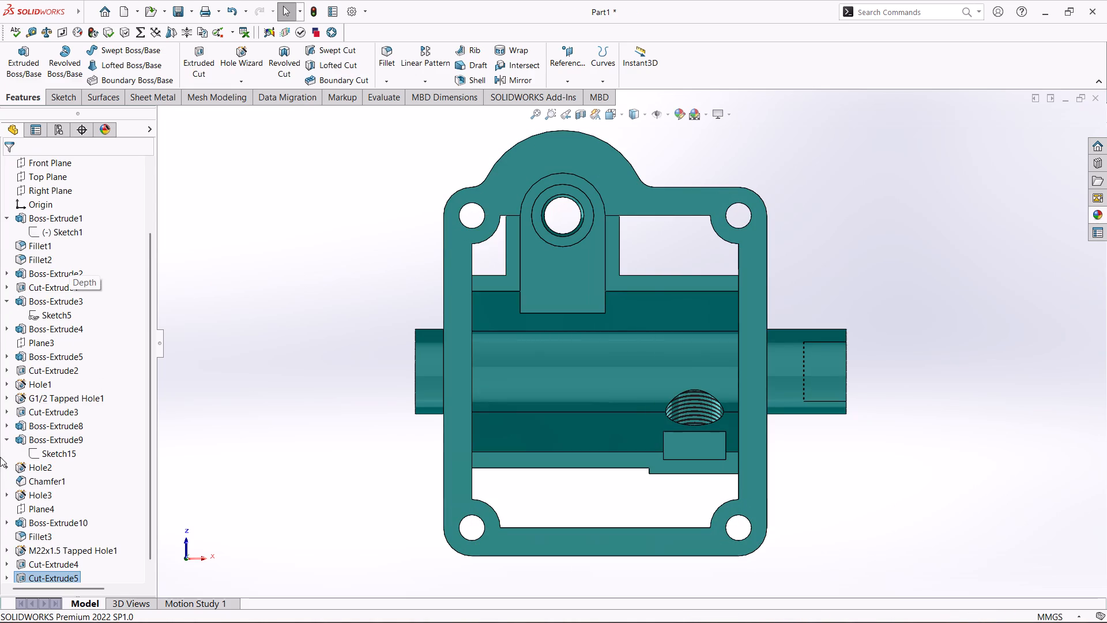
# Edit the new underside cut to a Blind end condition with a depth of 2 mm.
pyautogui.scroll(-6, 0, 457)
pyautogui.rightClick(66, 561)
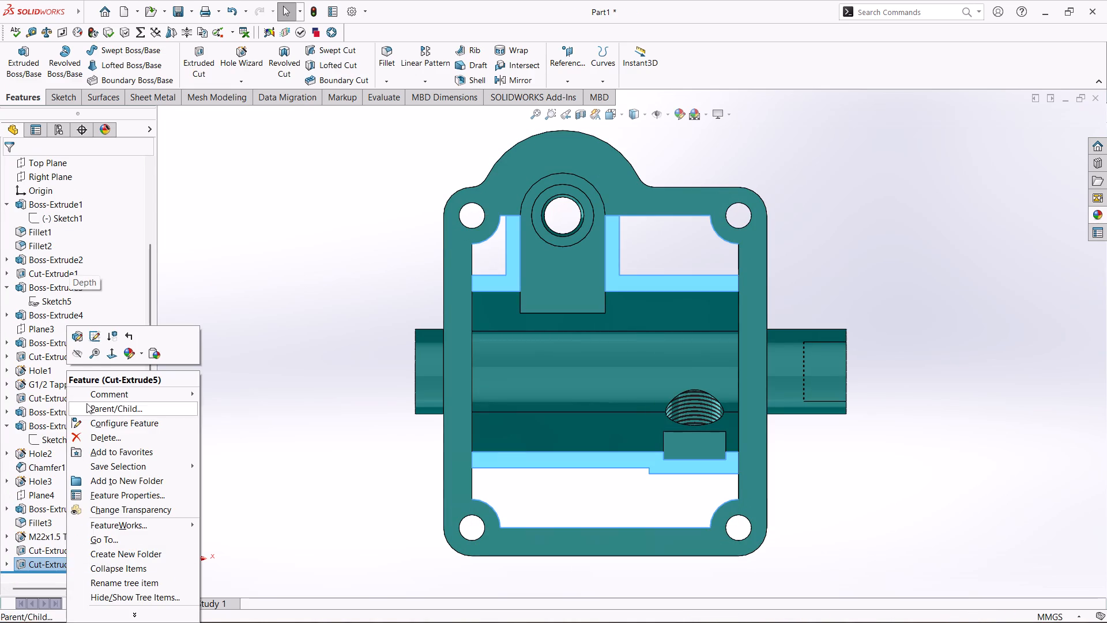
pyautogui.click(75, 336)
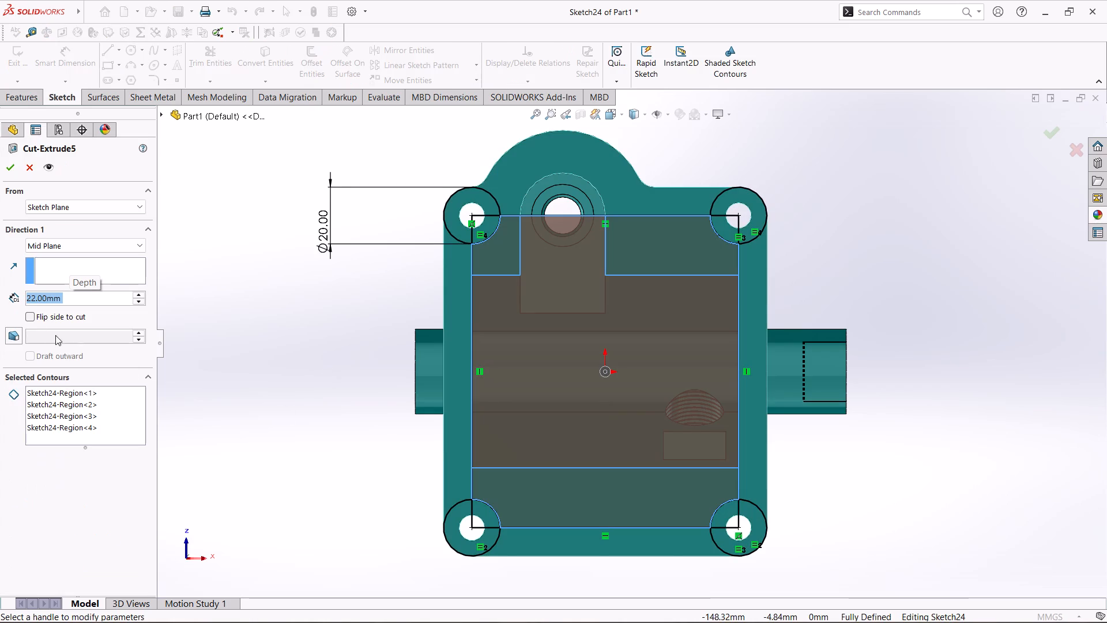
pyautogui.press('2')
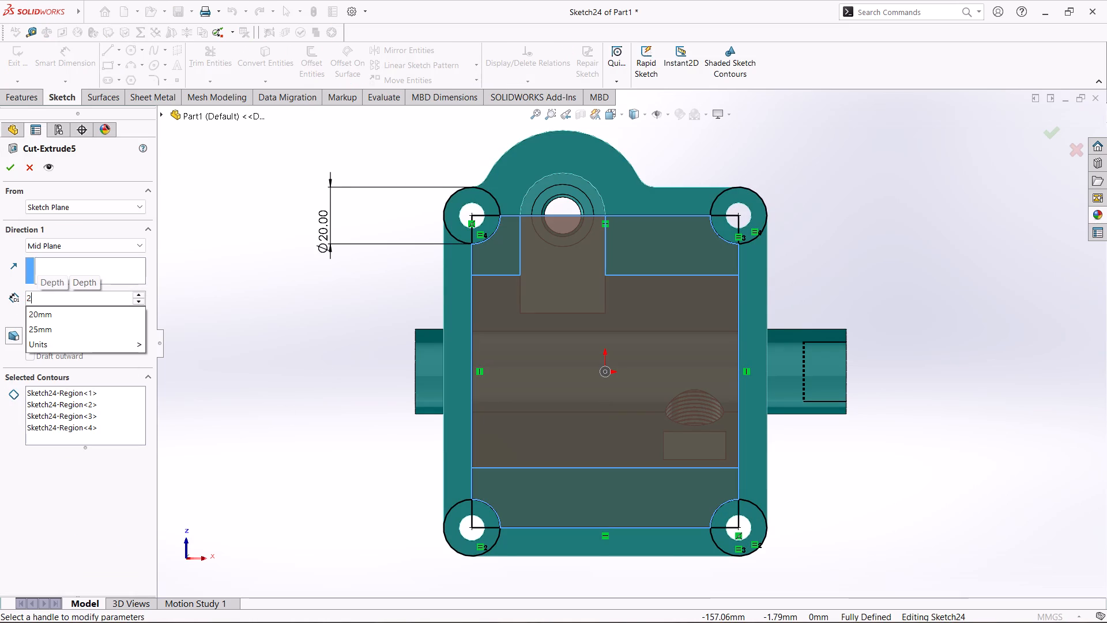
pyautogui.press('Return')
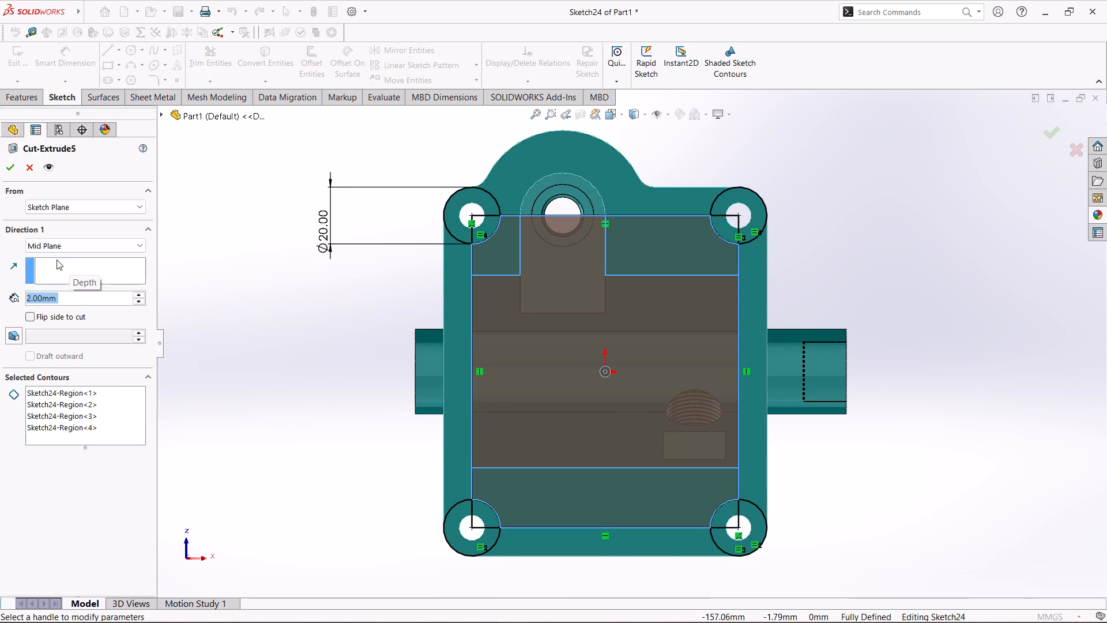
pyautogui.click(65, 241)
pyautogui.click(63, 258)
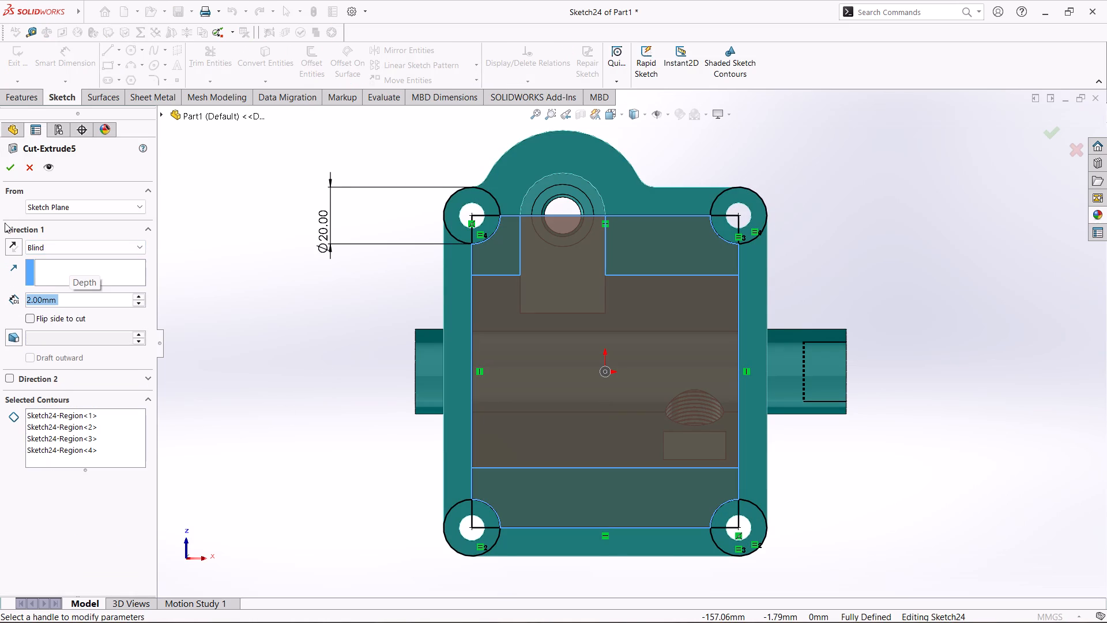
pyautogui.click(12, 170)
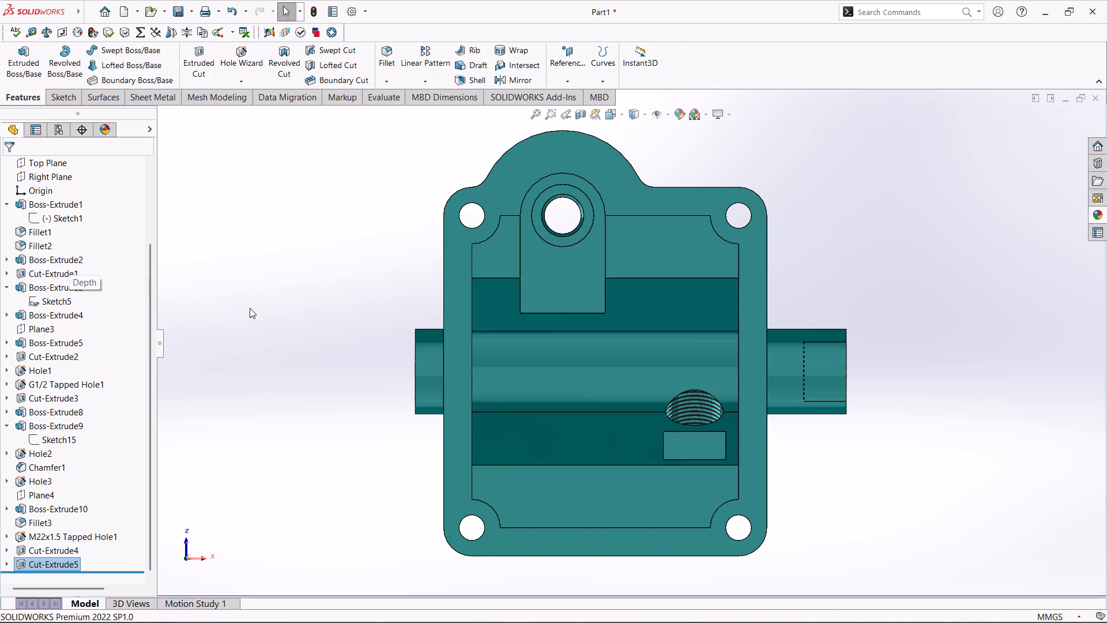
# Examine the recess around the underside cavity and the rest of the housing from all sides.
pyautogui.moveTo(272, 322); pyautogui.dragTo(330, 339, button='middle')
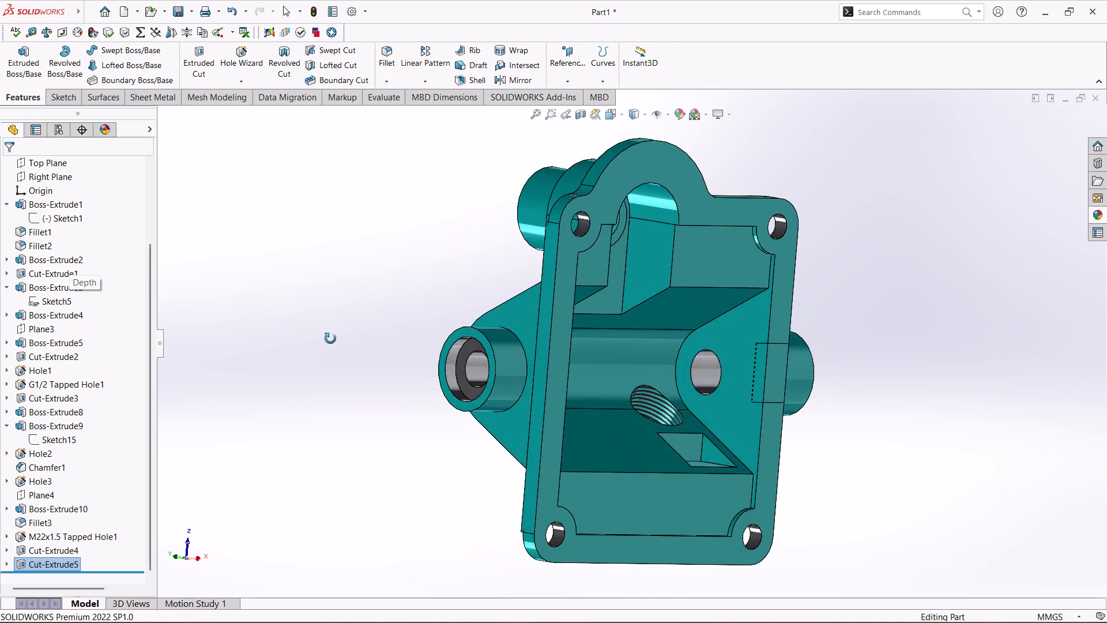
pyautogui.moveTo(330, 339); pyautogui.dragTo(367, 357, button='middle')
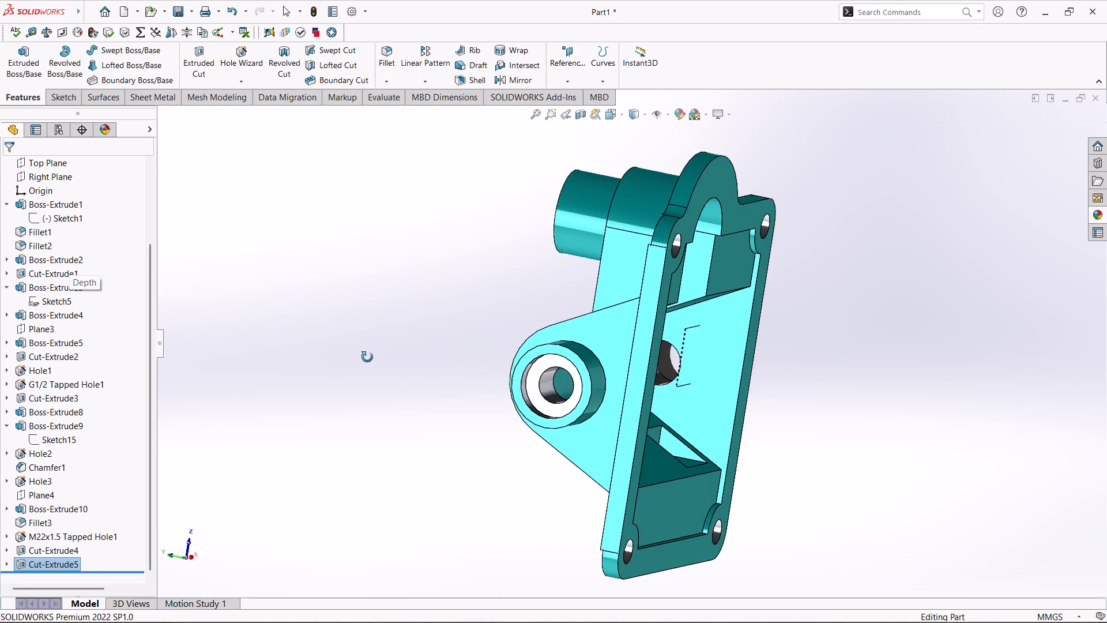
pyautogui.moveTo(367, 357); pyautogui.dragTo(202, 361, button='middle')
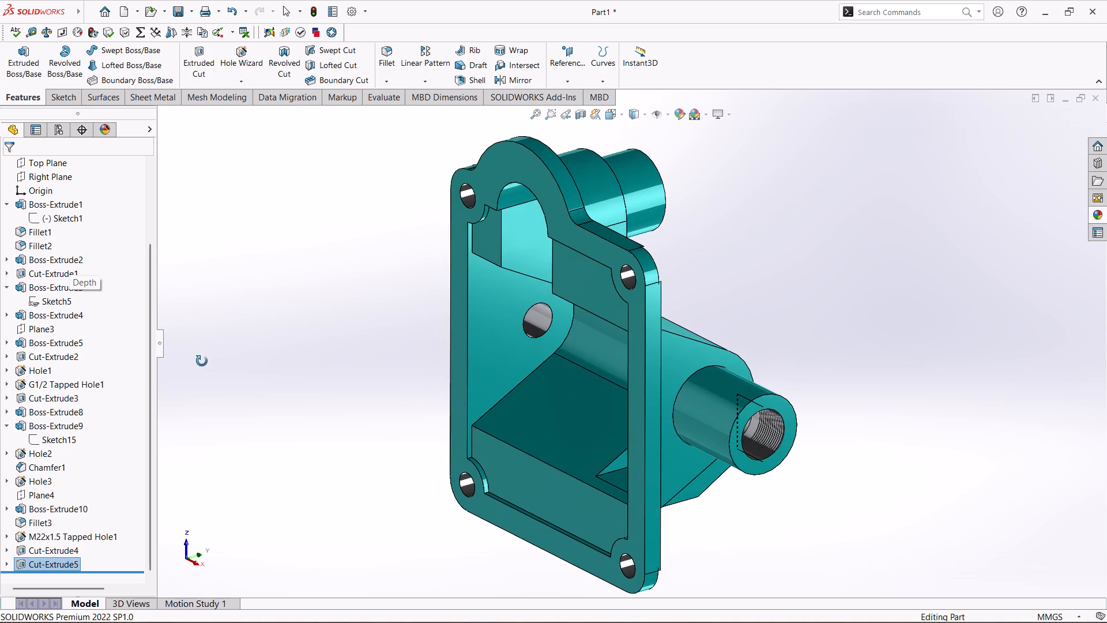
pyautogui.moveTo(202, 361); pyautogui.dragTo(204, 361, button='middle')
pyautogui.moveTo(739, 482); pyautogui.dragTo(895, 529, button='middle')
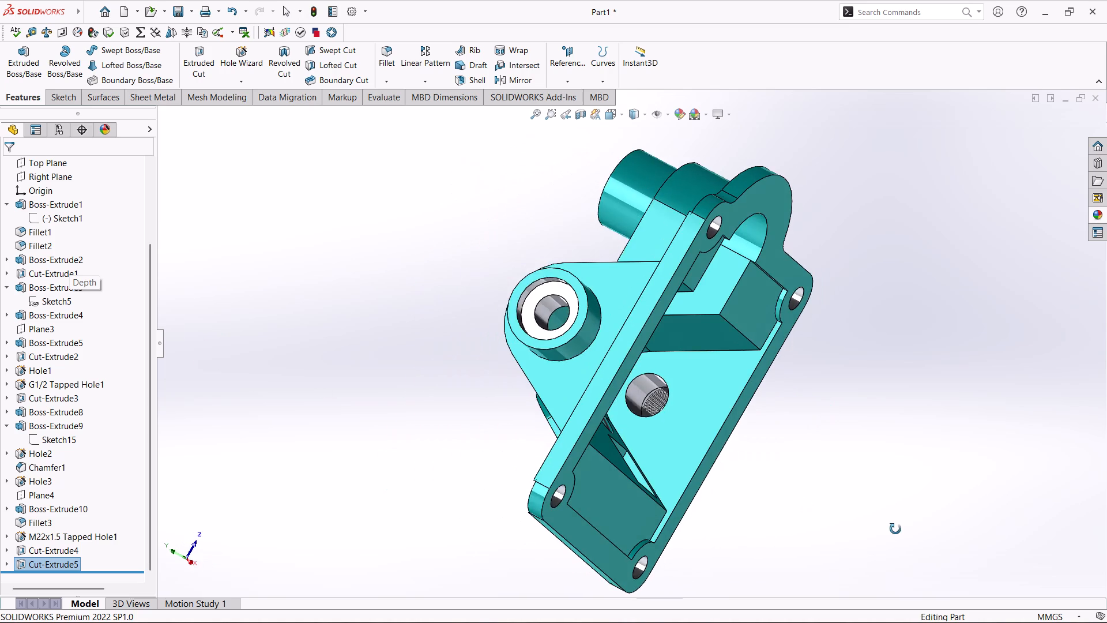
pyautogui.moveTo(895, 529); pyautogui.dragTo(725, 380, button='middle')
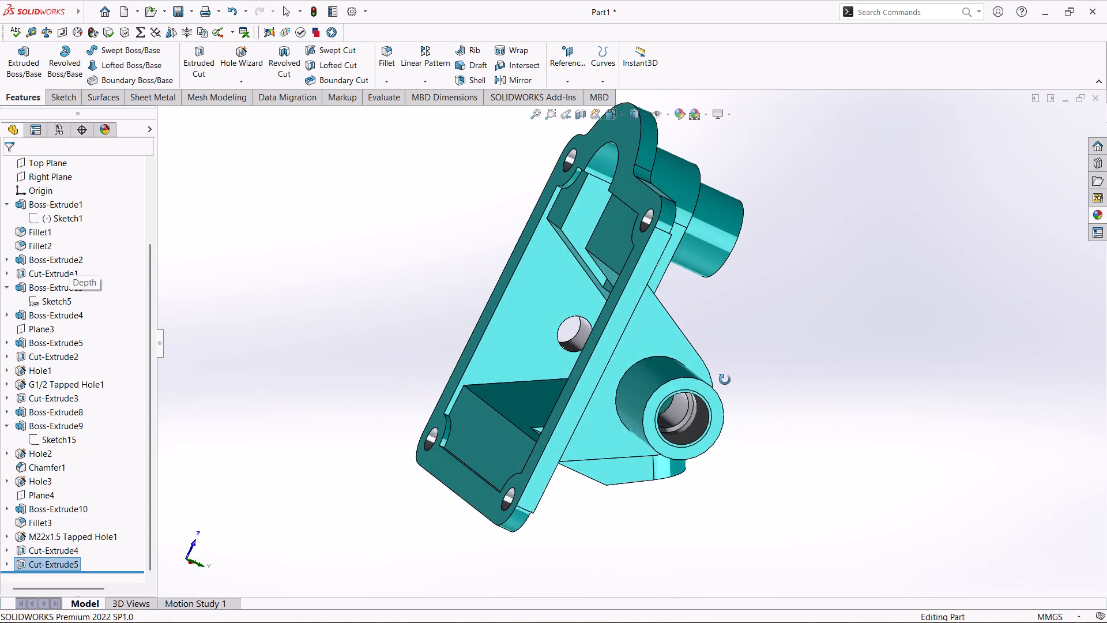
pyautogui.moveTo(725, 380); pyautogui.dragTo(575, 196, button='middle')
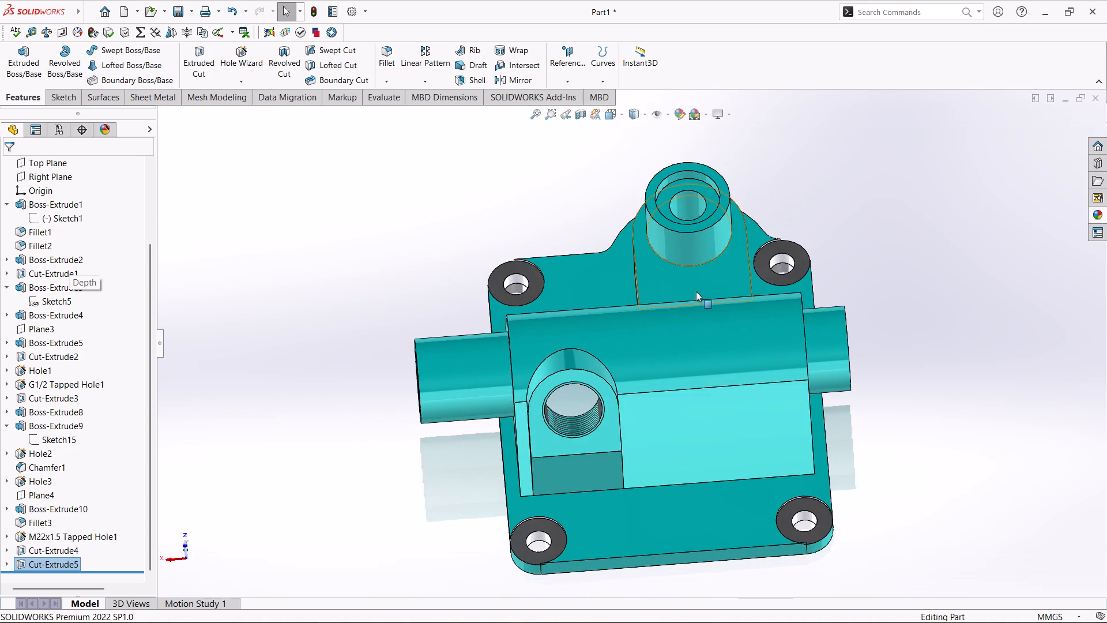
pyautogui.moveTo(668, 440); pyautogui.dragTo(626, 293, button='middle')
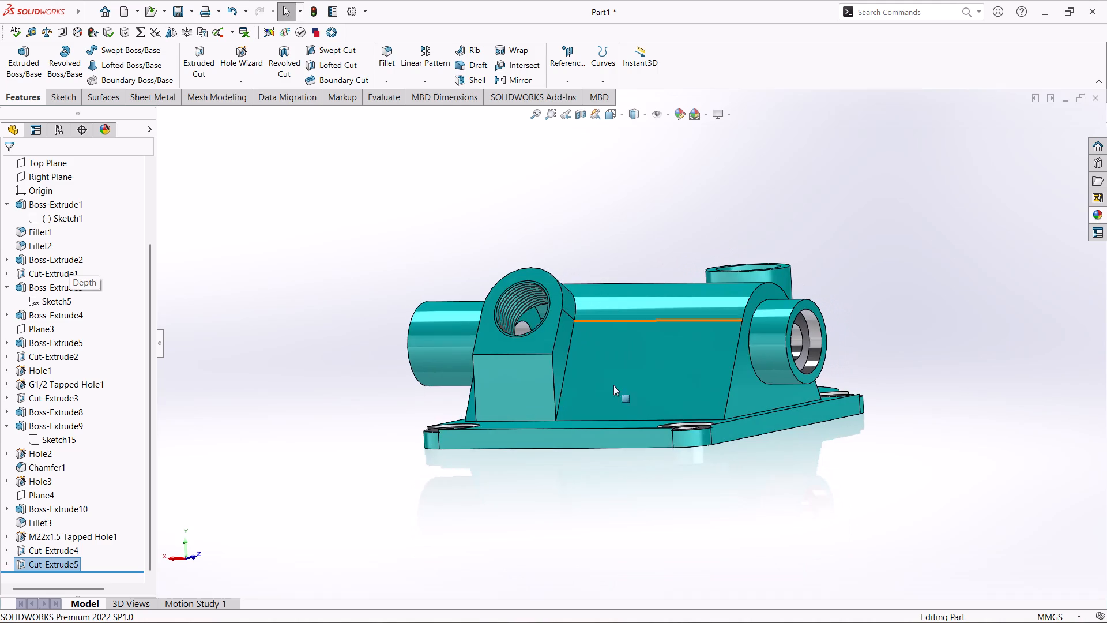
pyautogui.moveTo(651, 461); pyautogui.dragTo(614, 323, button='middle')
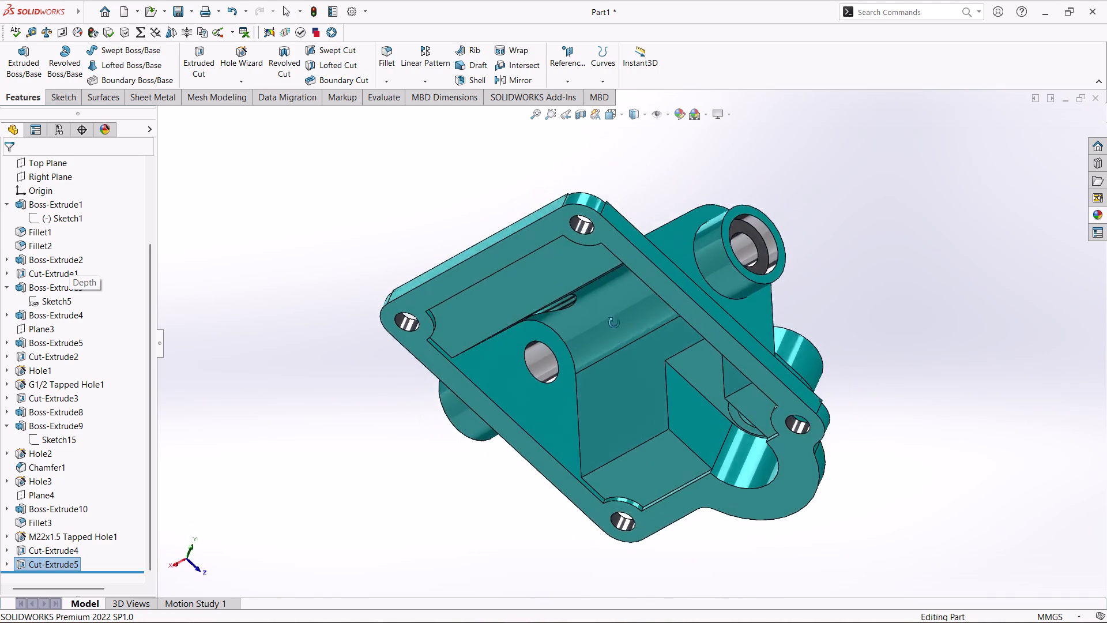
pyautogui.moveTo(614, 323); pyautogui.dragTo(598, 227, button='middle')
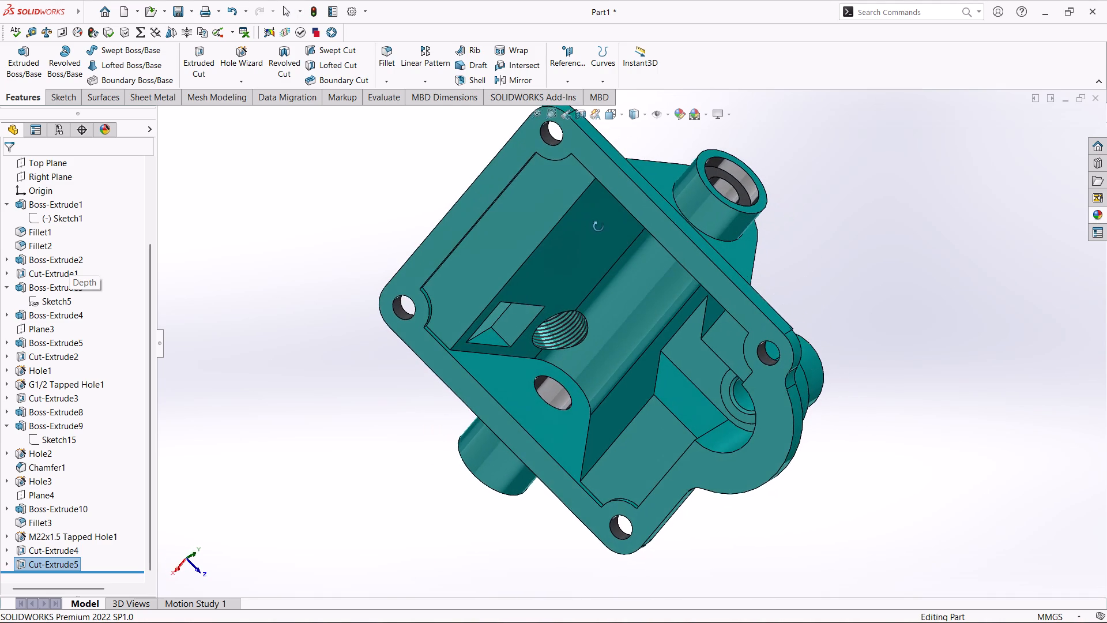
pyautogui.moveTo(598, 227); pyautogui.dragTo(594, 226, button='middle')
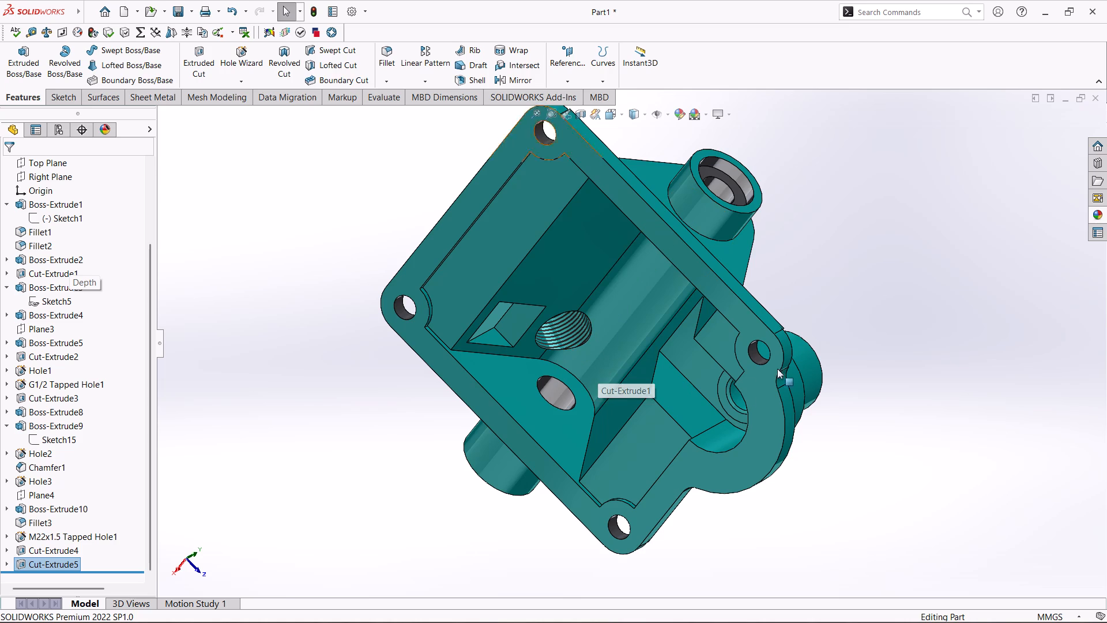
pyautogui.moveTo(866, 306); pyautogui.dragTo(871, 448, button='middle')
pyautogui.moveTo(570, 220); pyautogui.dragTo(515, 290, button='middle')
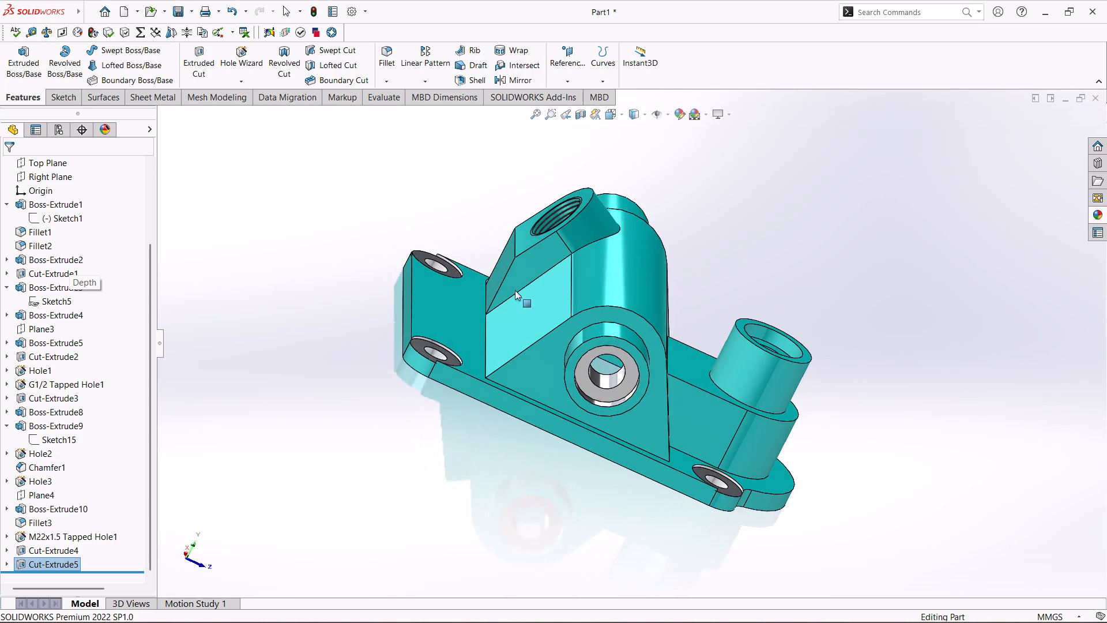
pyautogui.moveTo(515, 290); pyautogui.dragTo(517, 288, button='middle')
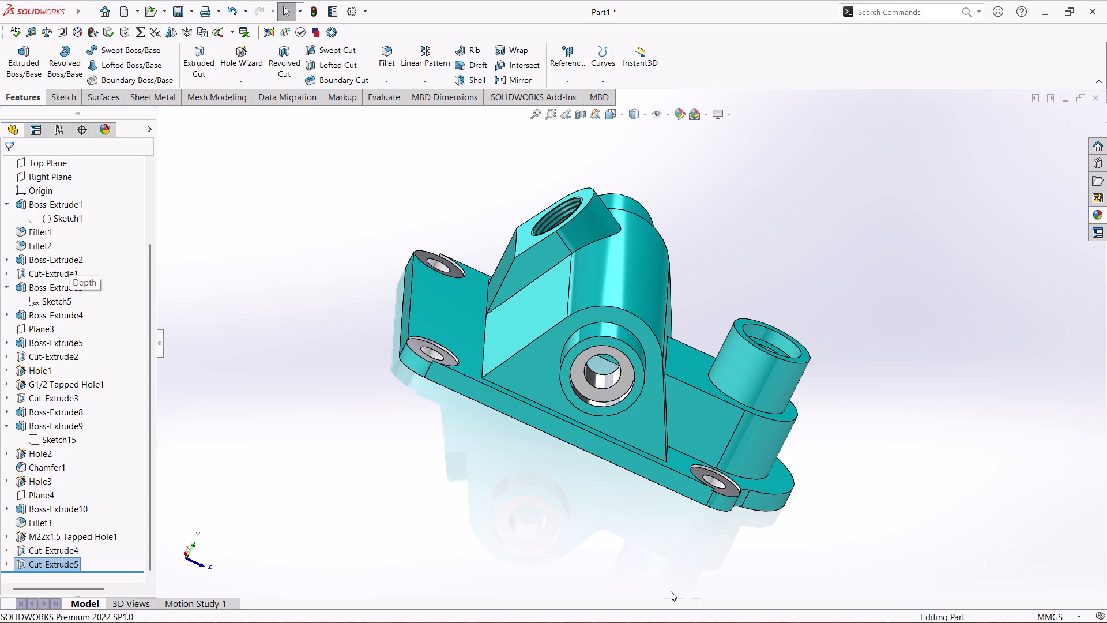
# Sketch a circle about 14 mm in diameter on the base flange's underside, centred on the midpoint of the long edge beside the threaded boss.
pyautogui.moveTo(668, 588); pyautogui.dragTo(724, 388, button='middle')
pyautogui.click(729, 241)
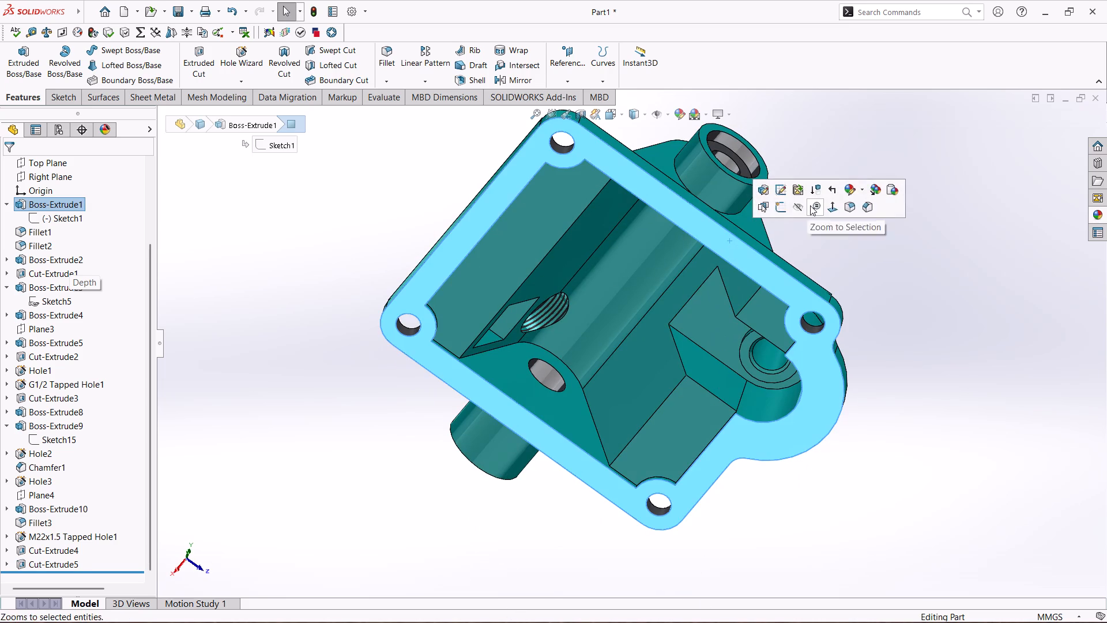
pyautogui.click(777, 207)
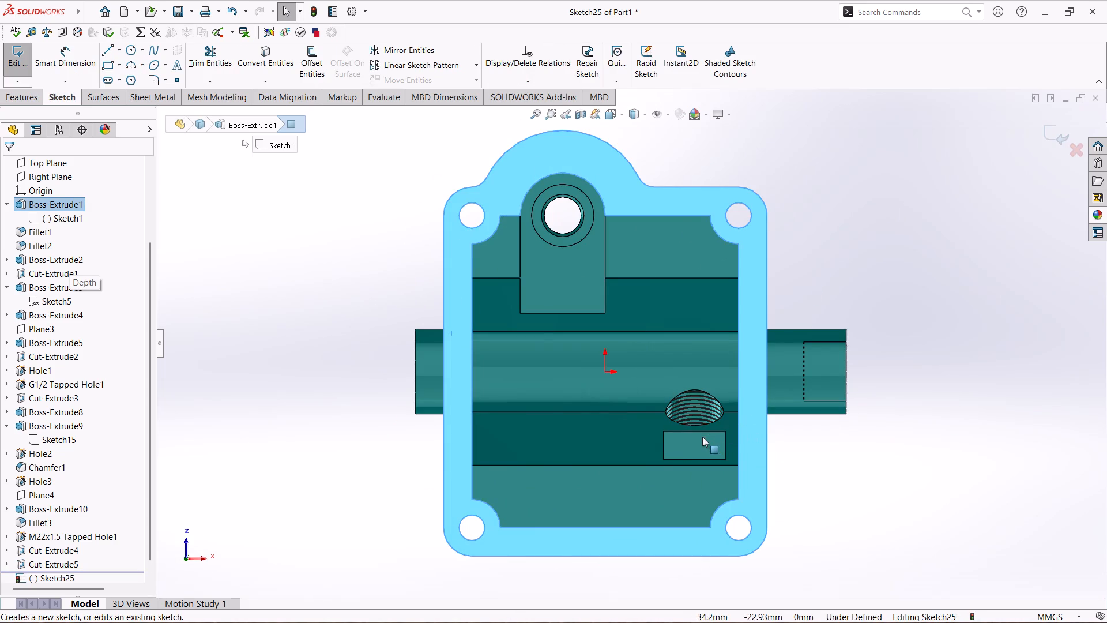
pyautogui.click(133, 52)
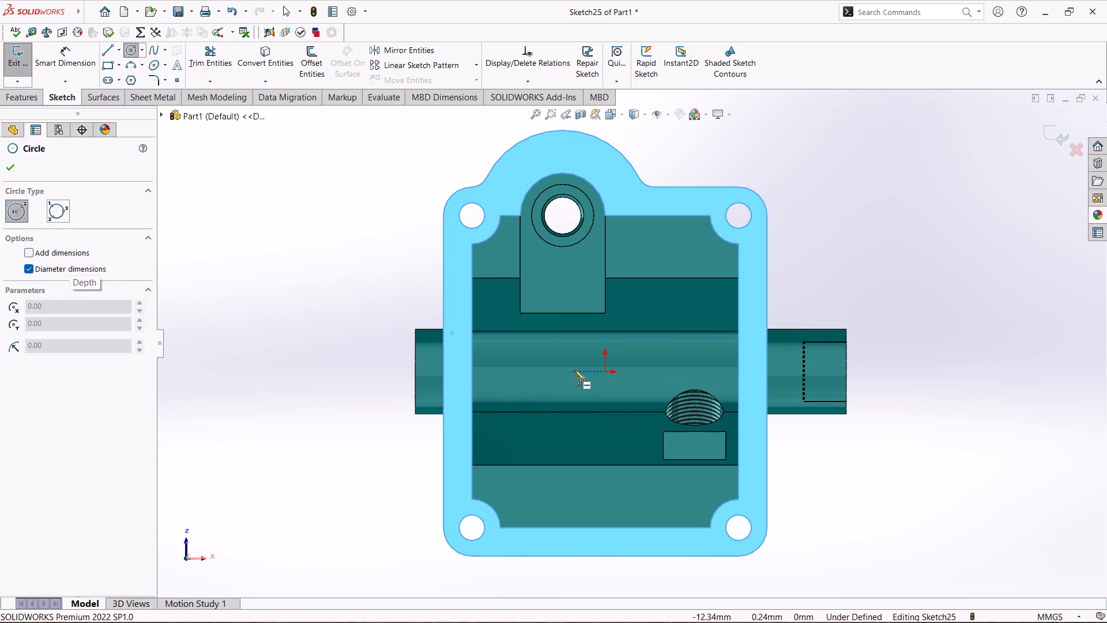
pyautogui.click(766, 371)
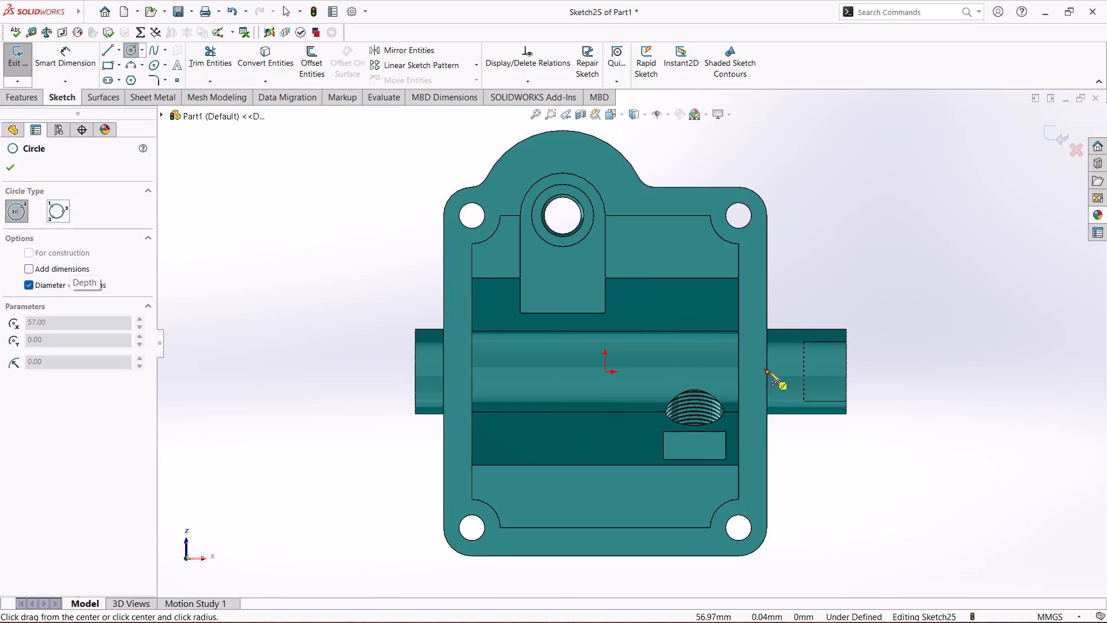
pyautogui.click(787, 371)
# Dimension the new edge circle to a diameter of 16 mm.
pyautogui.click(78, 58)
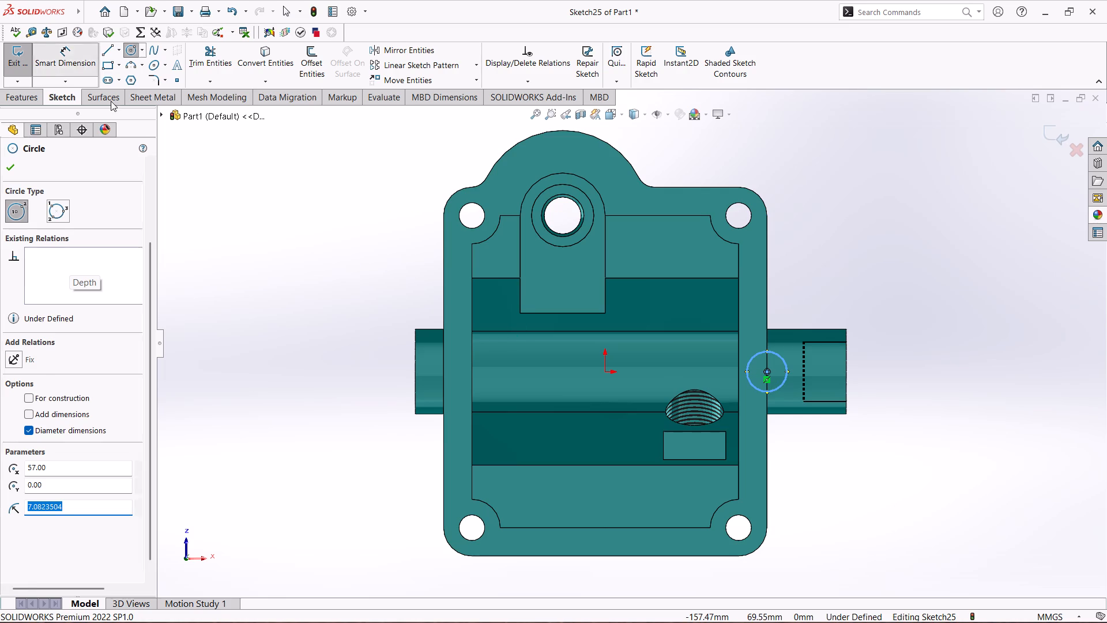
pyautogui.click(778, 385)
pyautogui.click(922, 375)
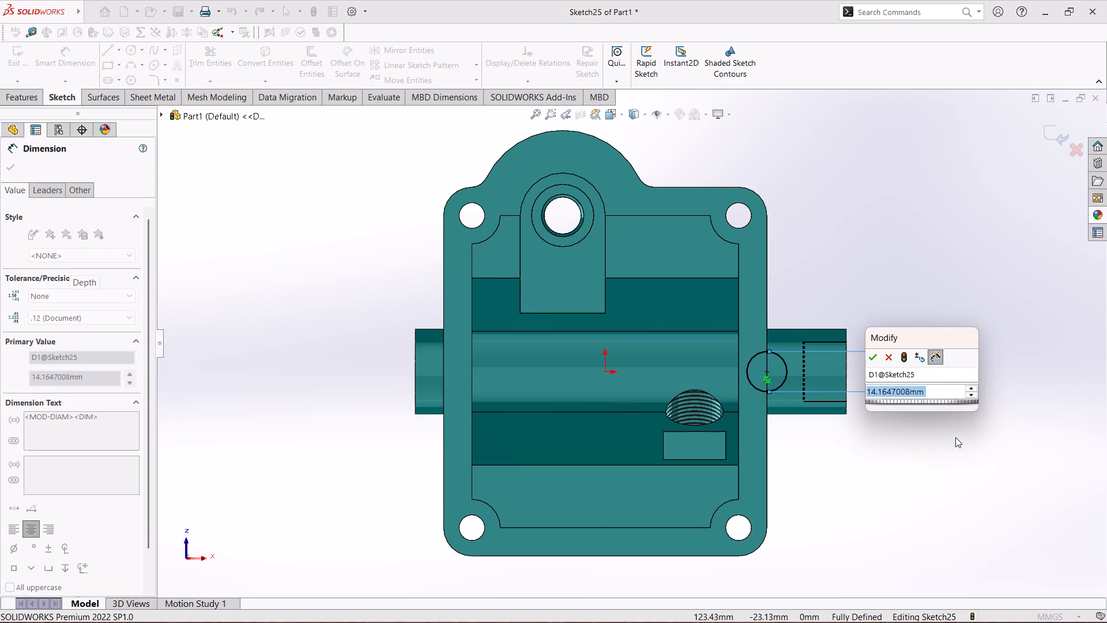
pyautogui.write('16')
pyautogui.press('Return')
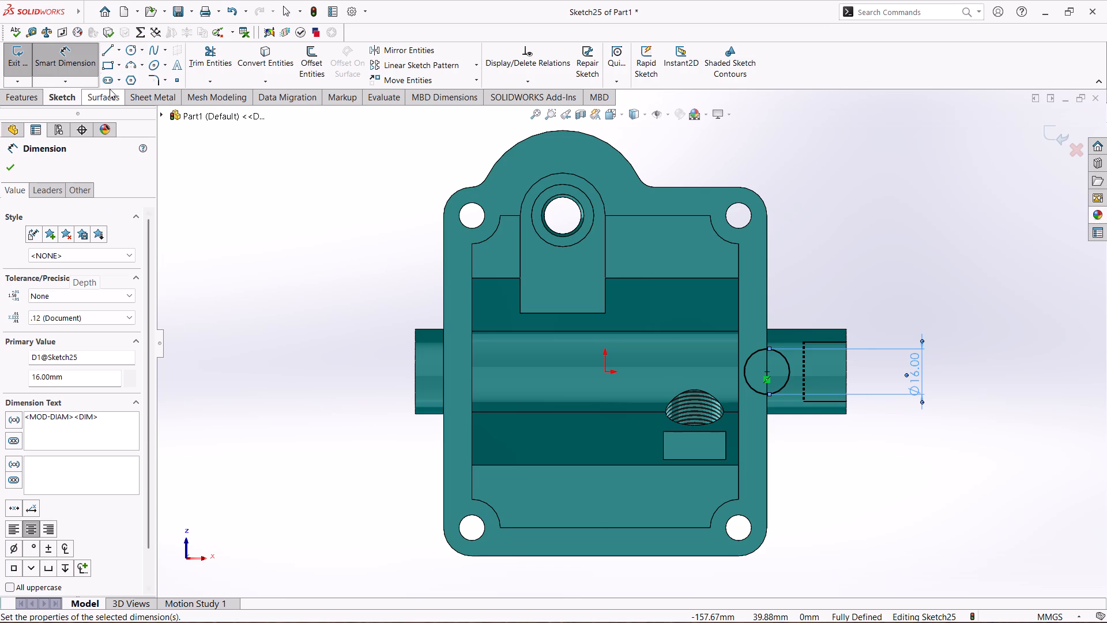
# Draw three connected lines boxing in the circle's inner half, running 8 mm inward, about 15.5 mm along the flange and back to the opposite quadrant.
pyautogui.click(104, 44)
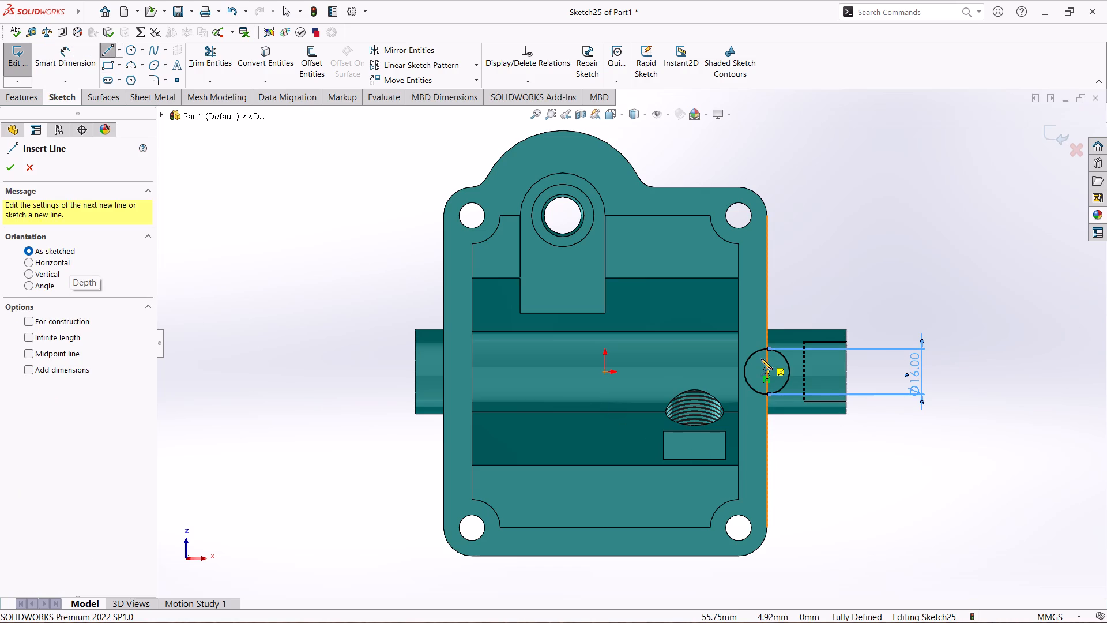
pyautogui.scroll(-2, 770, 358)
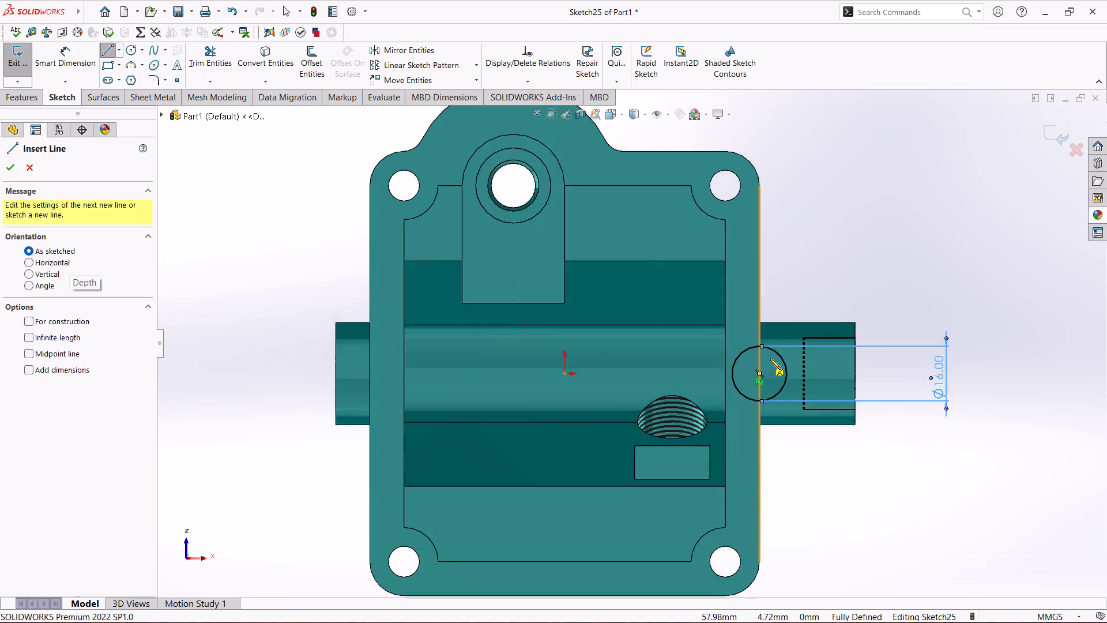
pyautogui.scroll(-3, 770, 358)
pyautogui.click(710, 330)
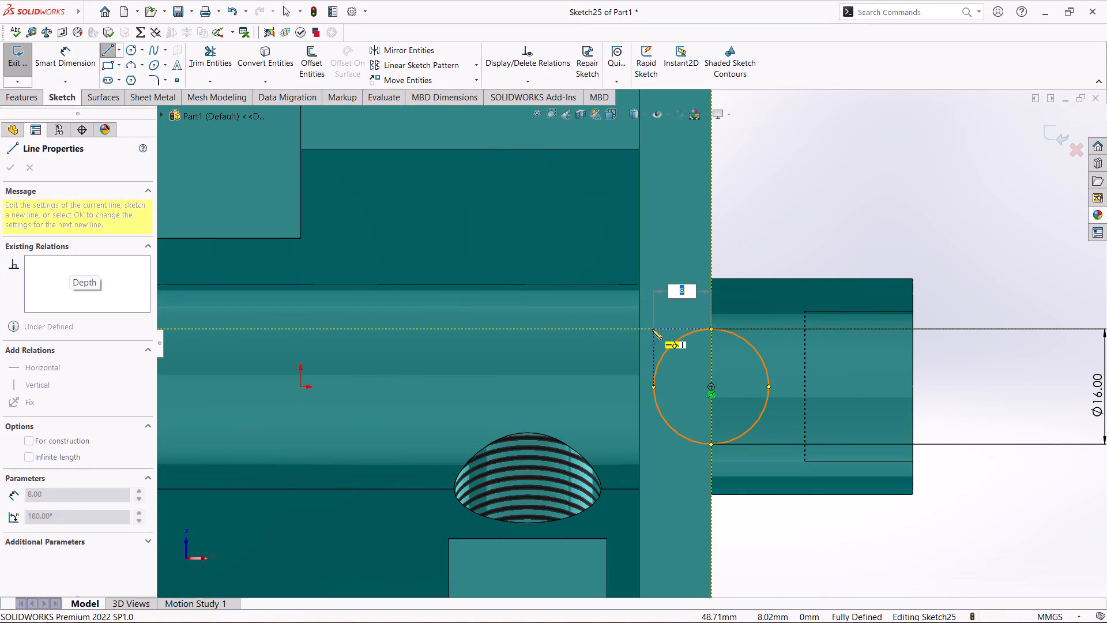
pyautogui.click(652, 329)
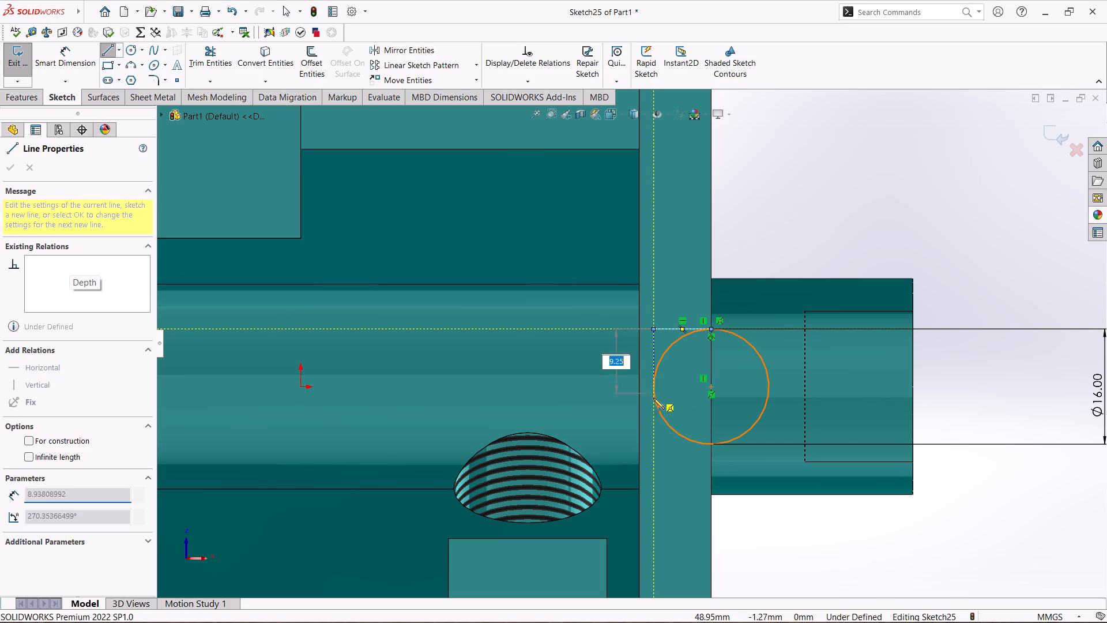
pyautogui.click(655, 441)
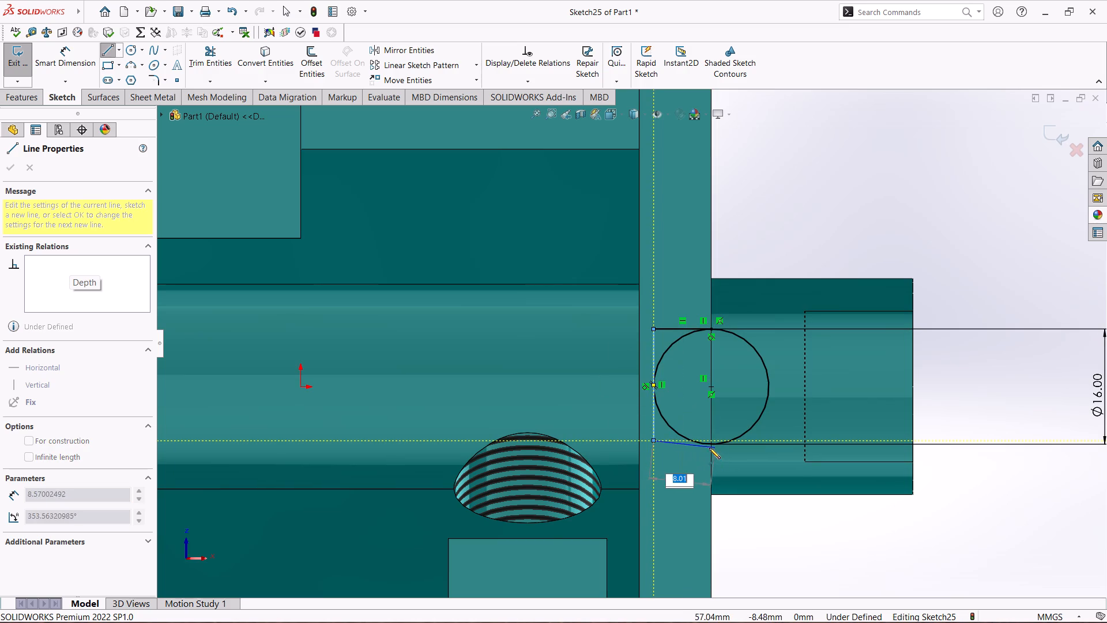
pyautogui.click(711, 444)
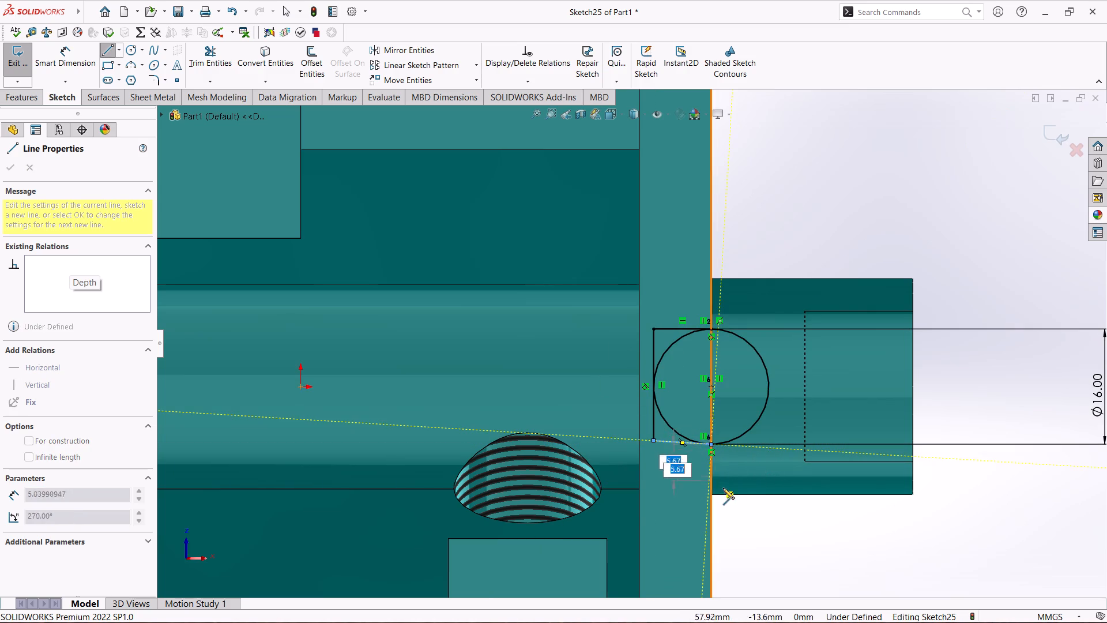
pyautogui.press('Escape')
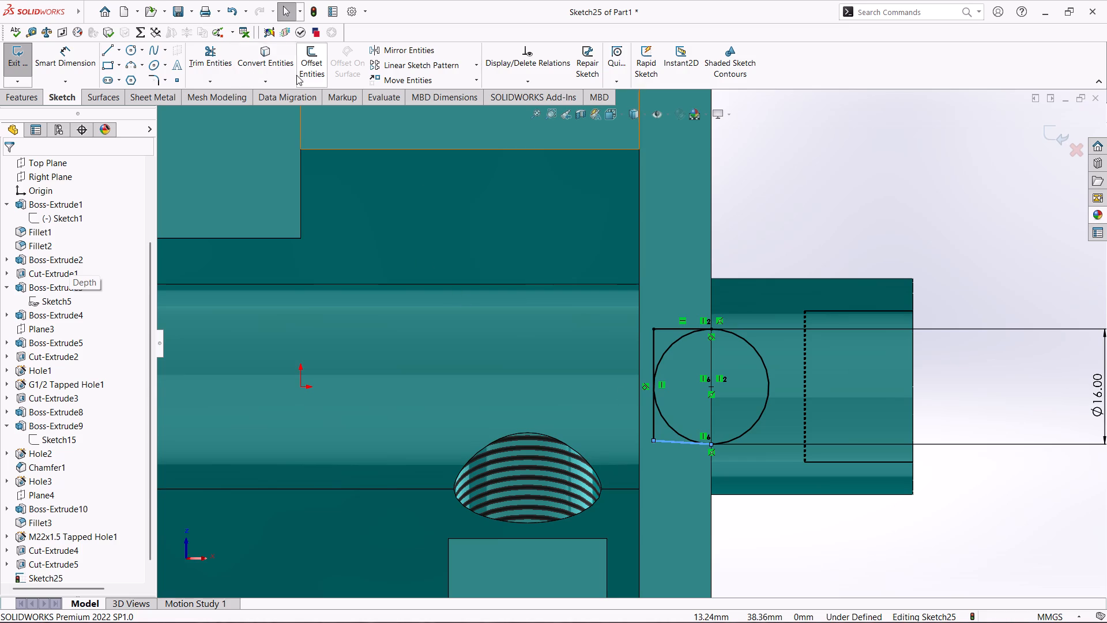
# Trim away the circle's inner half inside the three lines, leaving a D-shaped outline.
pyautogui.click(216, 62)
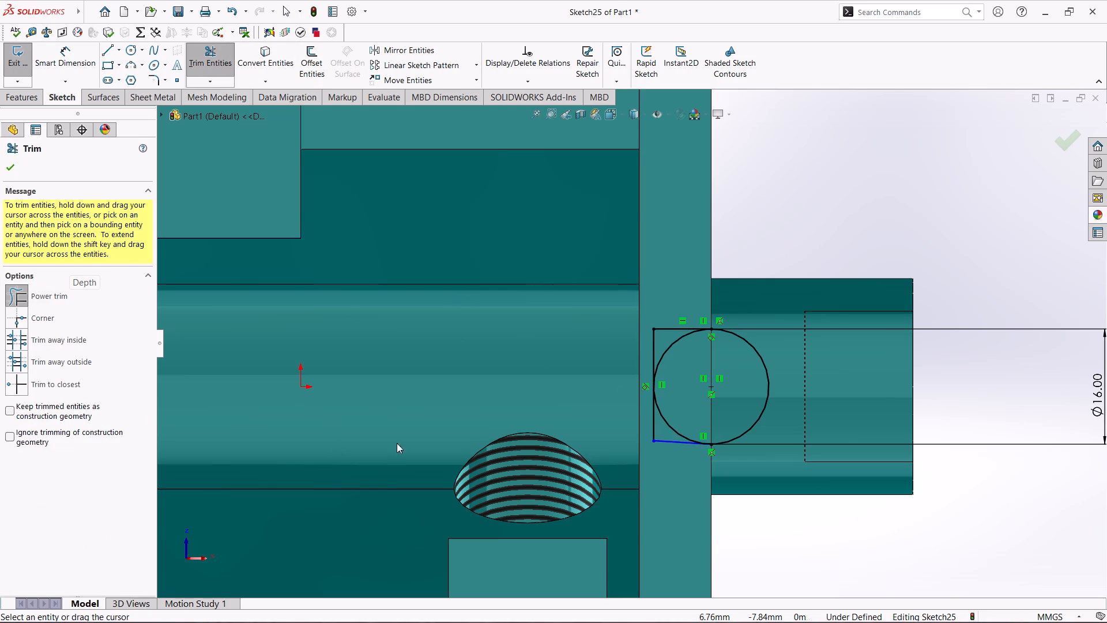
pyautogui.moveTo(661, 339); pyautogui.dragTo(670, 363)
pyautogui.moveTo(672, 413); pyautogui.dragTo(669, 433)
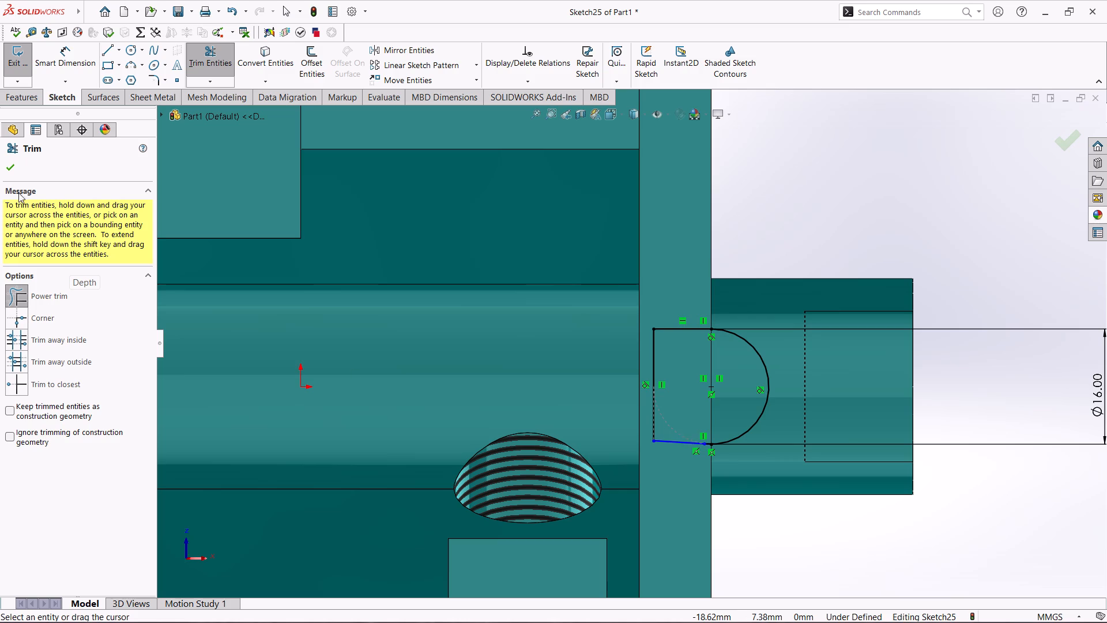
pyautogui.click(3, 166)
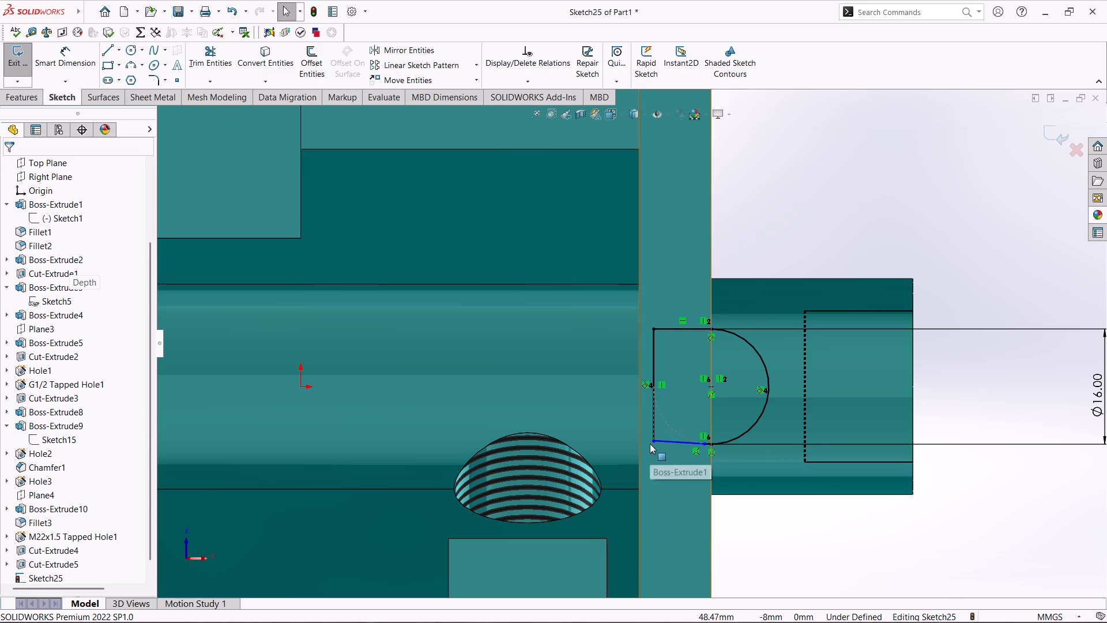
# Add a Horizontal relation to the slightly slanted line closing the D-shaped profile.
pyautogui.moveTo(652, 440); pyautogui.dragTo(652, 445)
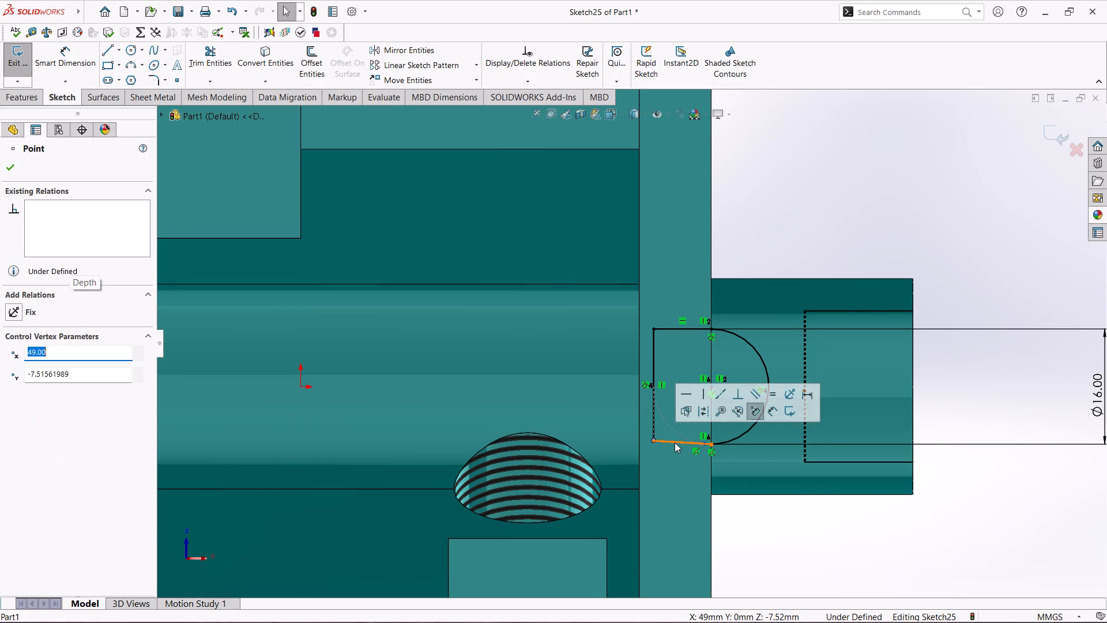
pyautogui.click(675, 442)
pyautogui.click(709, 389)
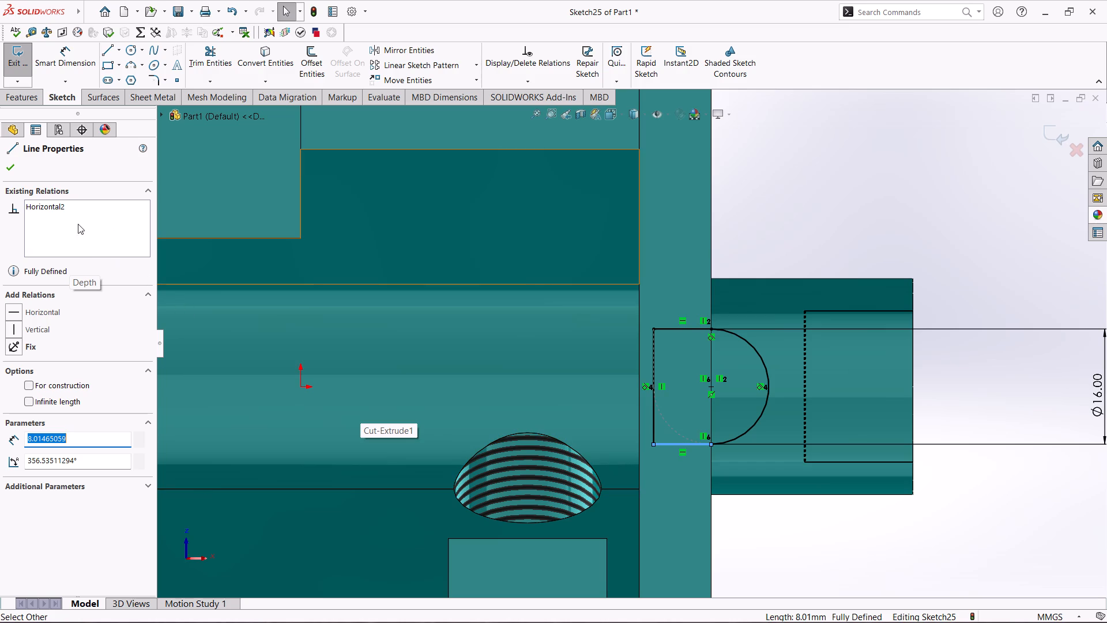
pyautogui.click(7, 167)
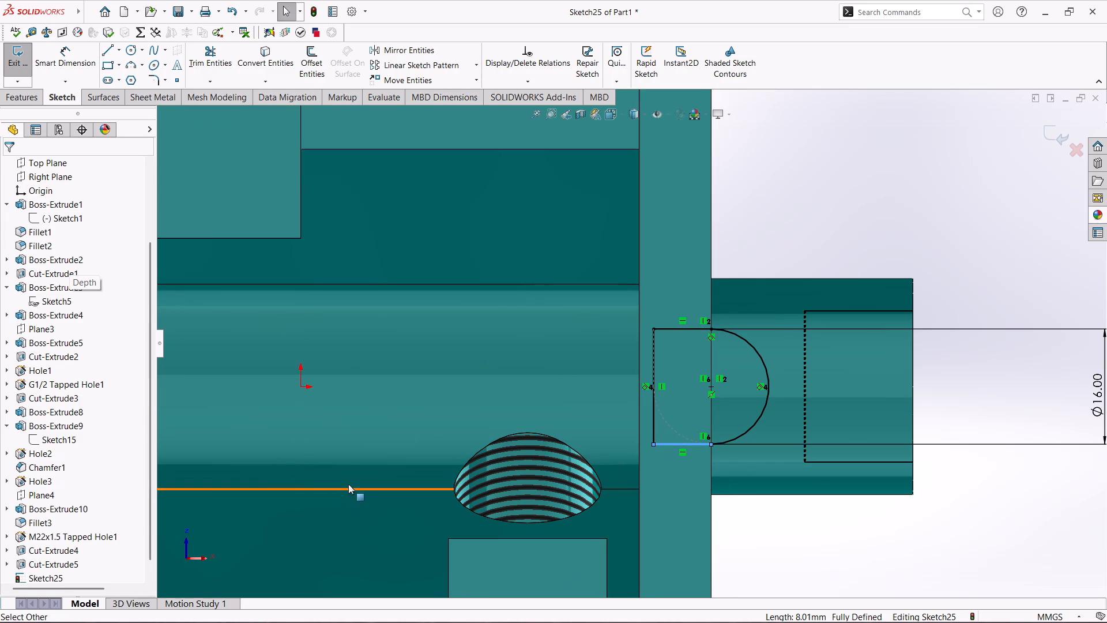
# Boss-extrude the D-shaped profile in the reversed direction with an Up To Surface end condition, ending on the threaded boss's cylindrical outer face.
pyautogui.click(10, 96)
pyautogui.click(17, 69)
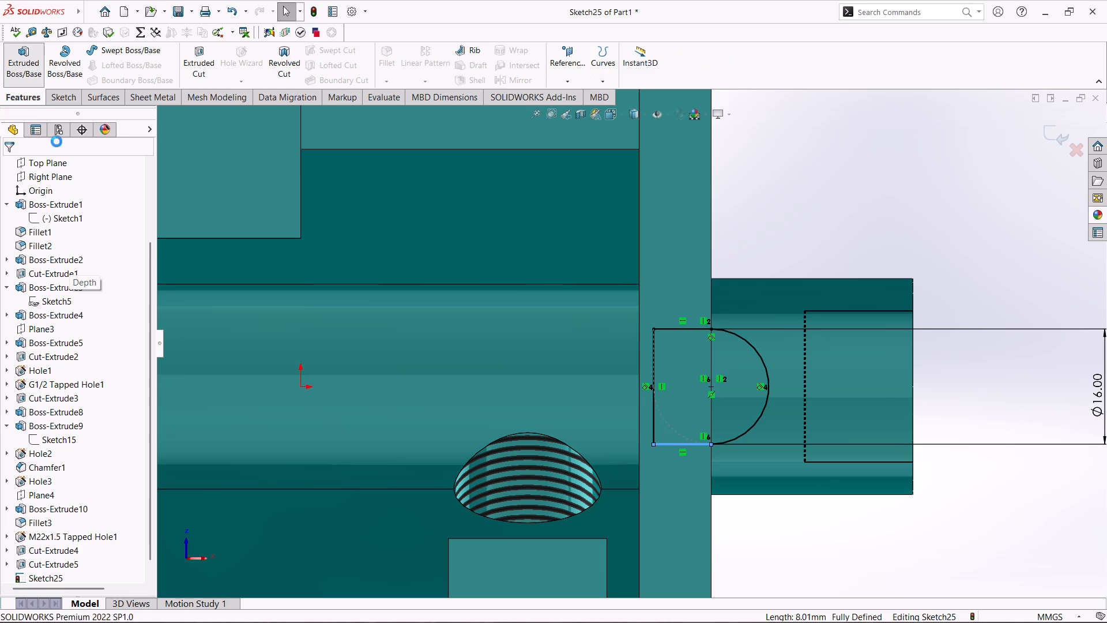
pyautogui.click(778, 244)
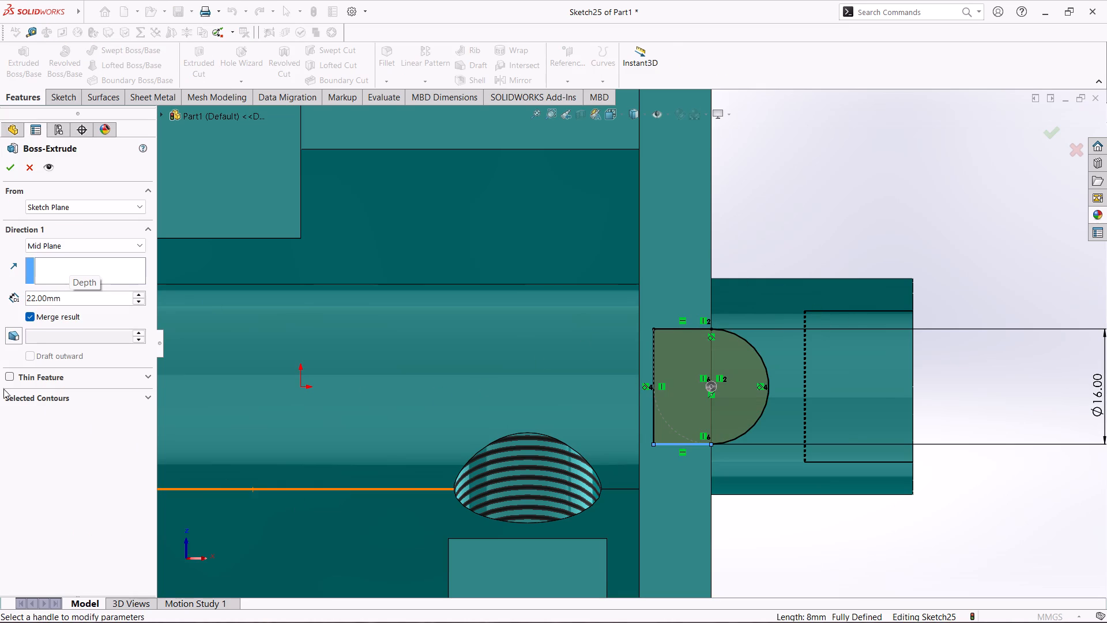
pyautogui.click(65, 245)
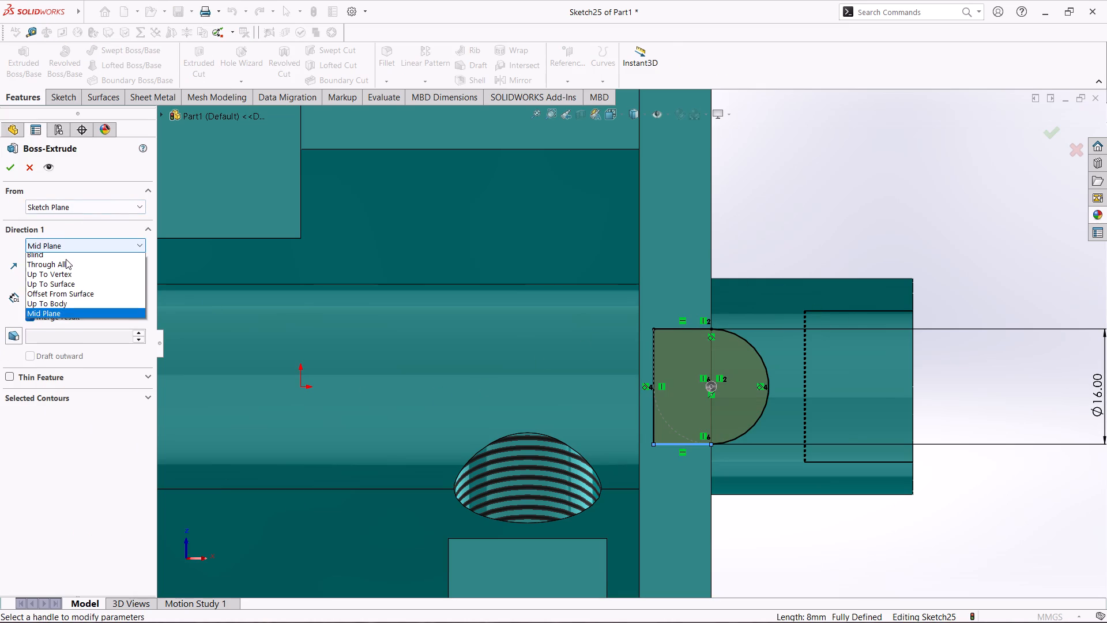
pyautogui.click(66, 259)
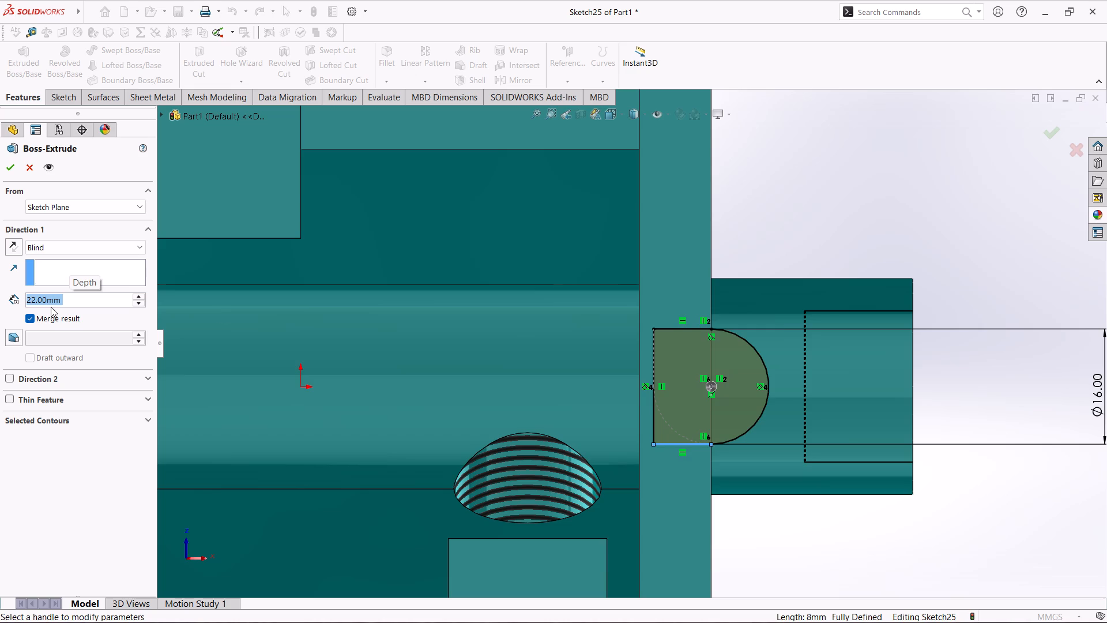
pyautogui.moveTo(833, 165); pyautogui.dragTo(792, 189, button='middle')
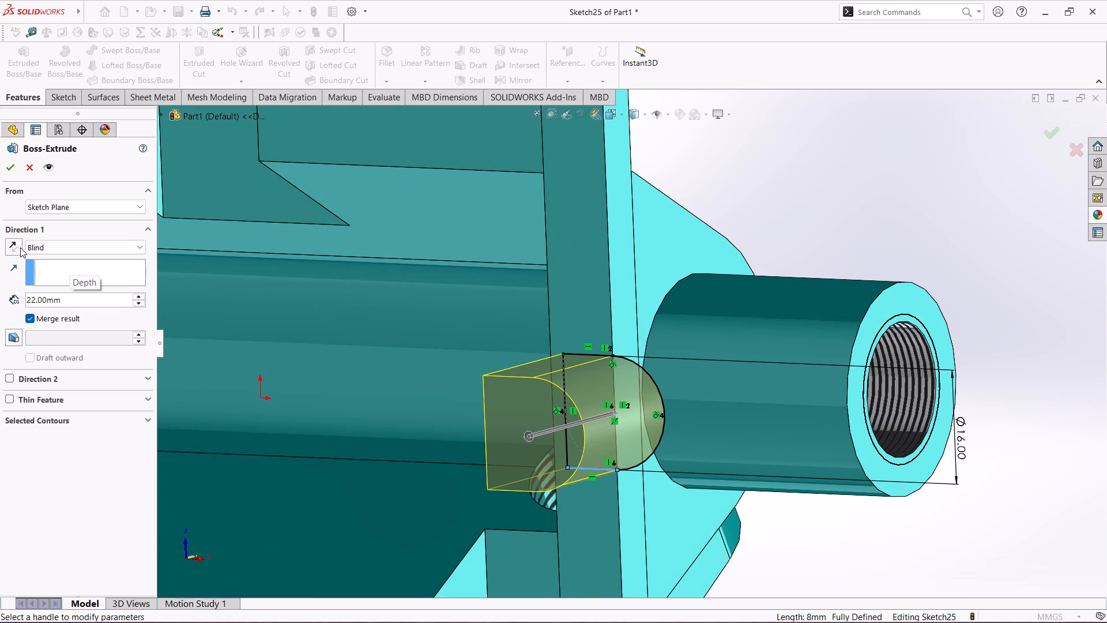
pyautogui.click(15, 245)
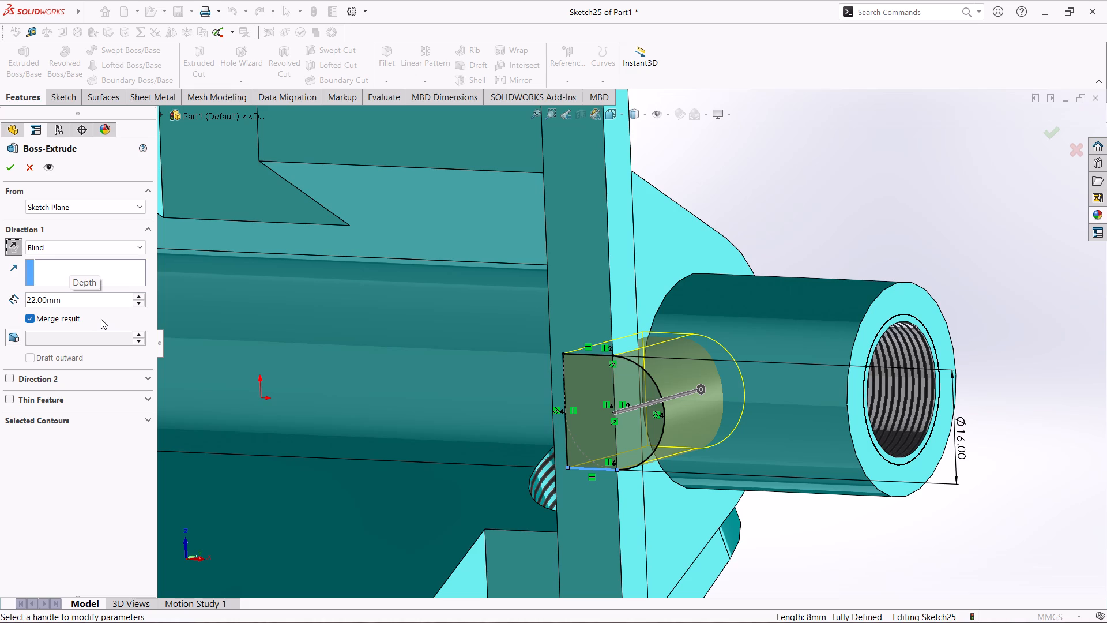
pyautogui.click(88, 249)
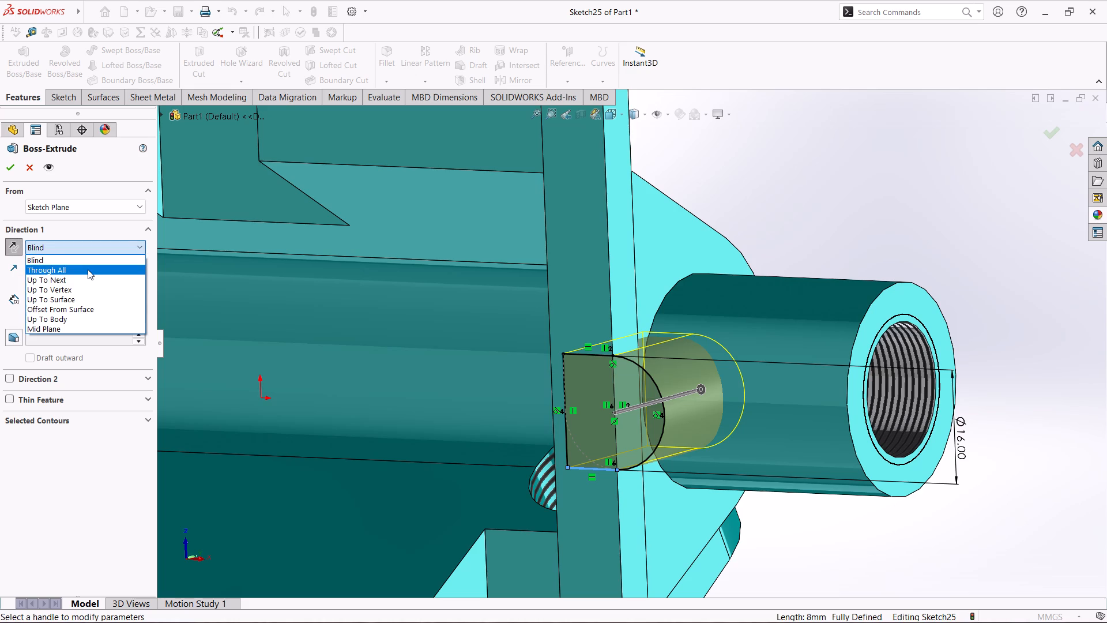
pyautogui.click(88, 297)
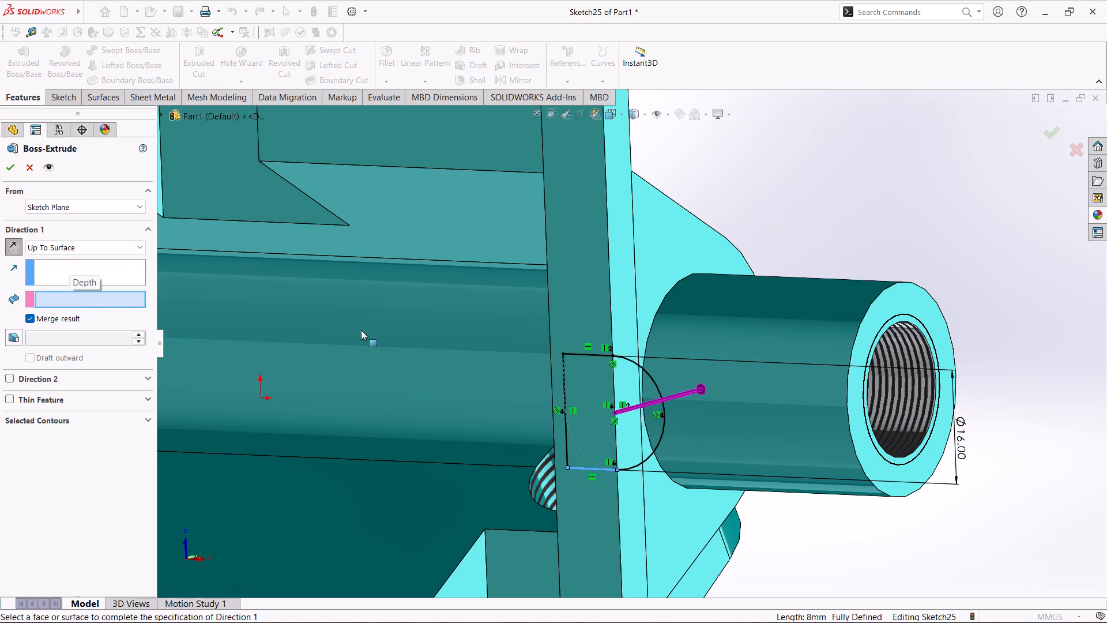
pyautogui.click(775, 424)
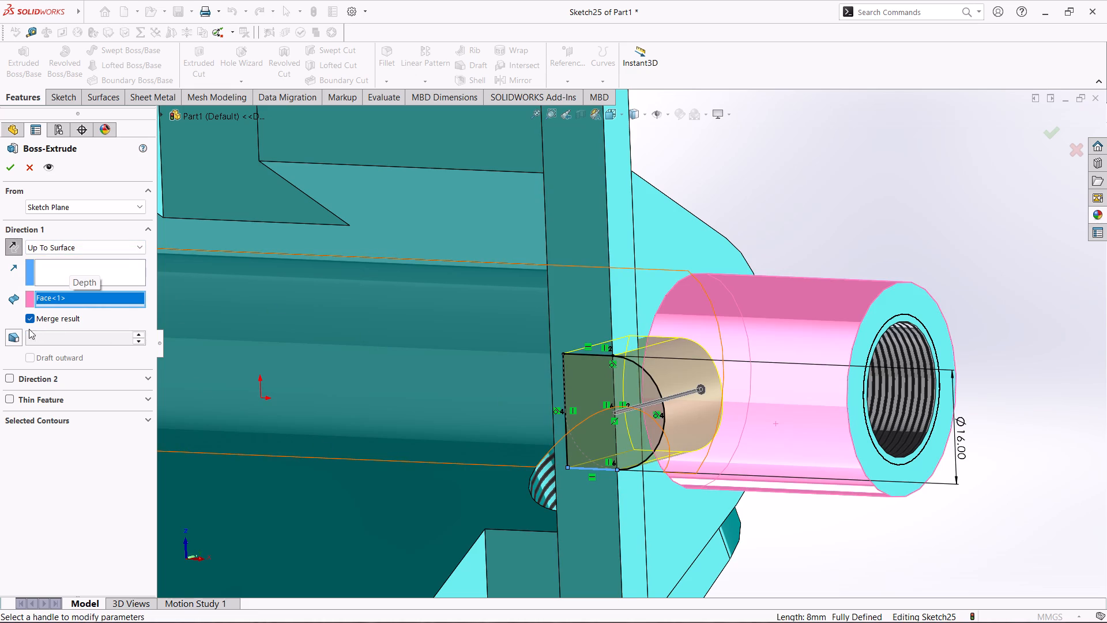
pyautogui.click(5, 162)
# Examine the new side lug and its junction with the flange and threaded boss from all sides.
pyautogui.moveTo(1034, 258); pyautogui.dragTo(968, 276, button='middle')
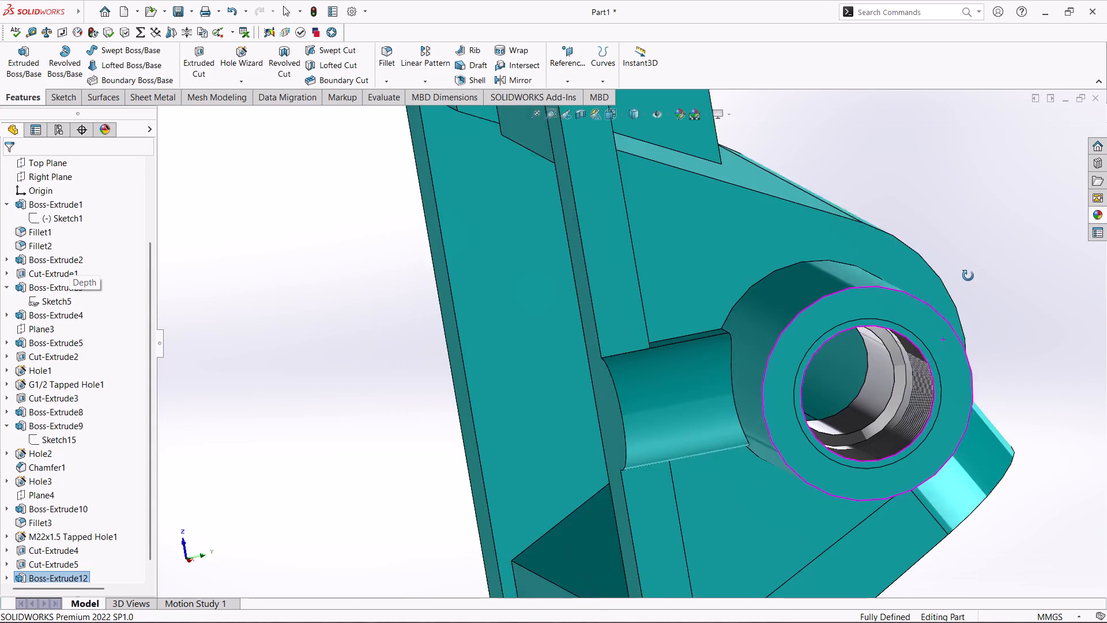
pyautogui.moveTo(968, 276); pyautogui.dragTo(965, 279, button='middle')
pyautogui.scroll(5, 973, 294)
pyautogui.moveTo(909, 545); pyautogui.dragTo(1010, 444, button='middle')
pyautogui.scroll(1, 1025, 452)
pyautogui.moveTo(812, 517); pyautogui.dragTo(802, 438, button='middle')
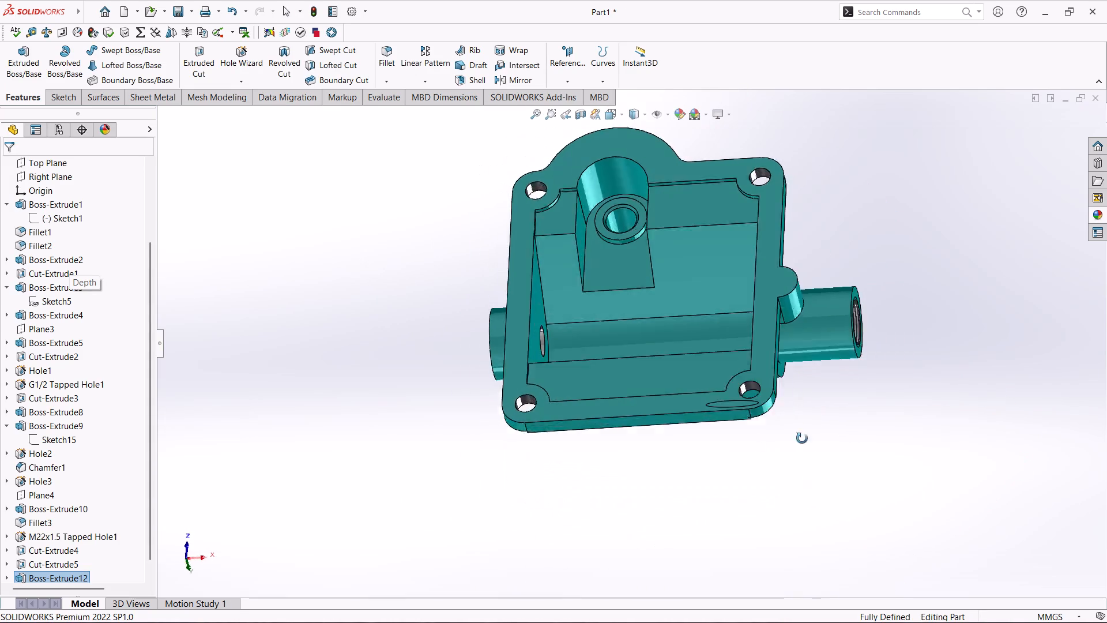
pyautogui.moveTo(802, 438); pyautogui.dragTo(831, 84, button='middle')
pyautogui.moveTo(771, 430); pyautogui.dragTo(767, 255, button='middle')
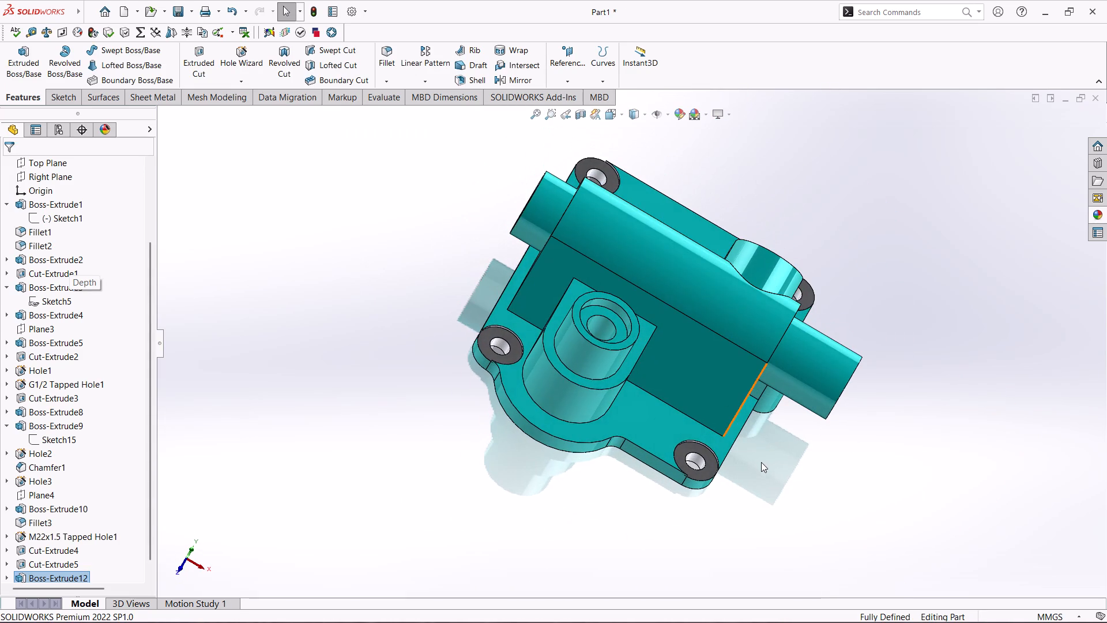
pyautogui.moveTo(773, 436); pyautogui.dragTo(786, 332, button='middle')
pyautogui.scroll(1, 778, 407)
pyautogui.moveTo(762, 459); pyautogui.dragTo(772, 294, button='middle')
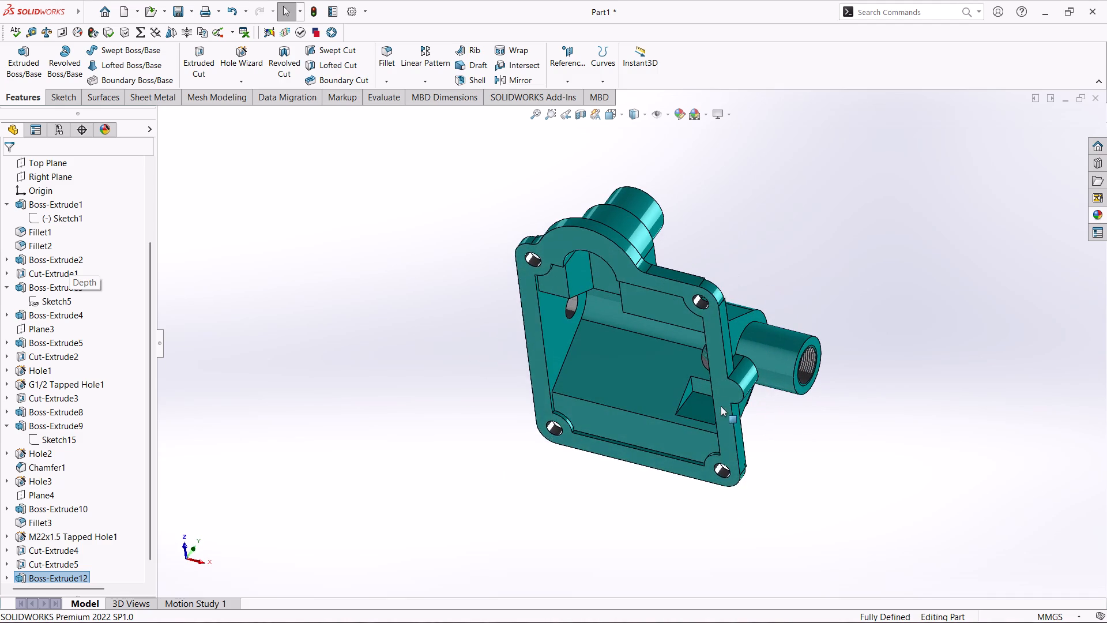
# Sketch a circle about 8 mm in diameter on the flange underside, centred on the side lug's arc centre.
pyautogui.click(732, 391)
pyautogui.click(785, 355)
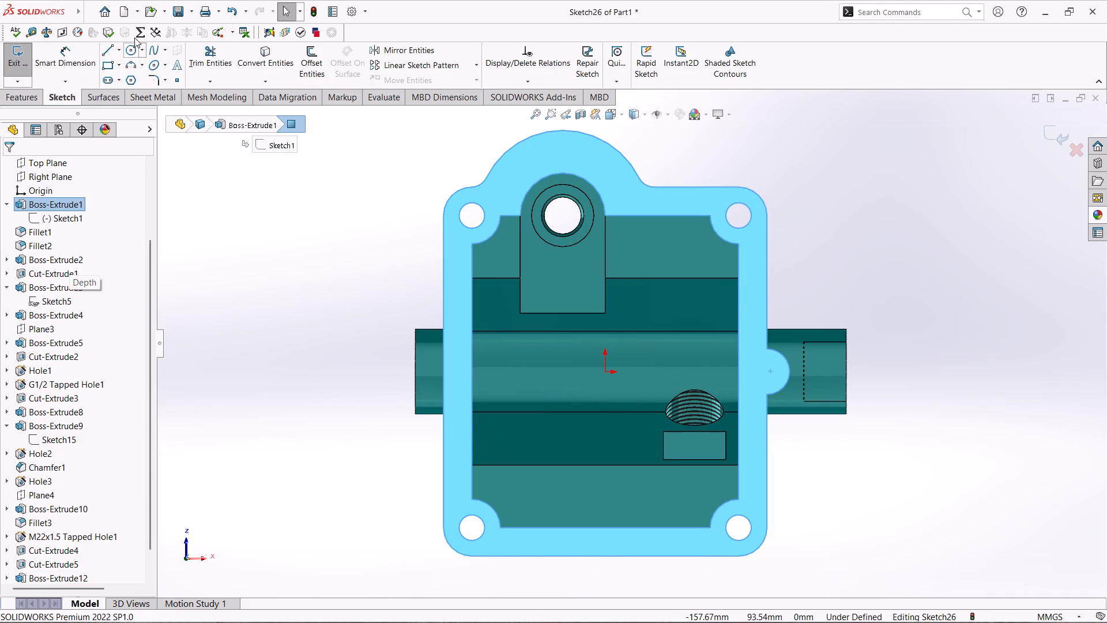
pyautogui.click(130, 55)
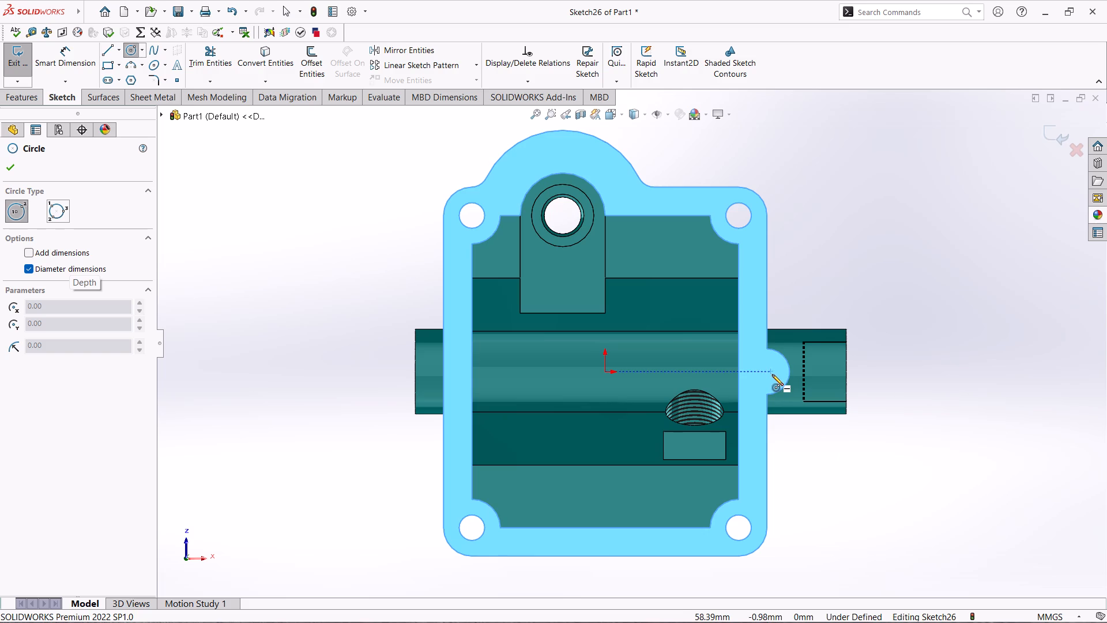
pyautogui.scroll(-5, 771, 373)
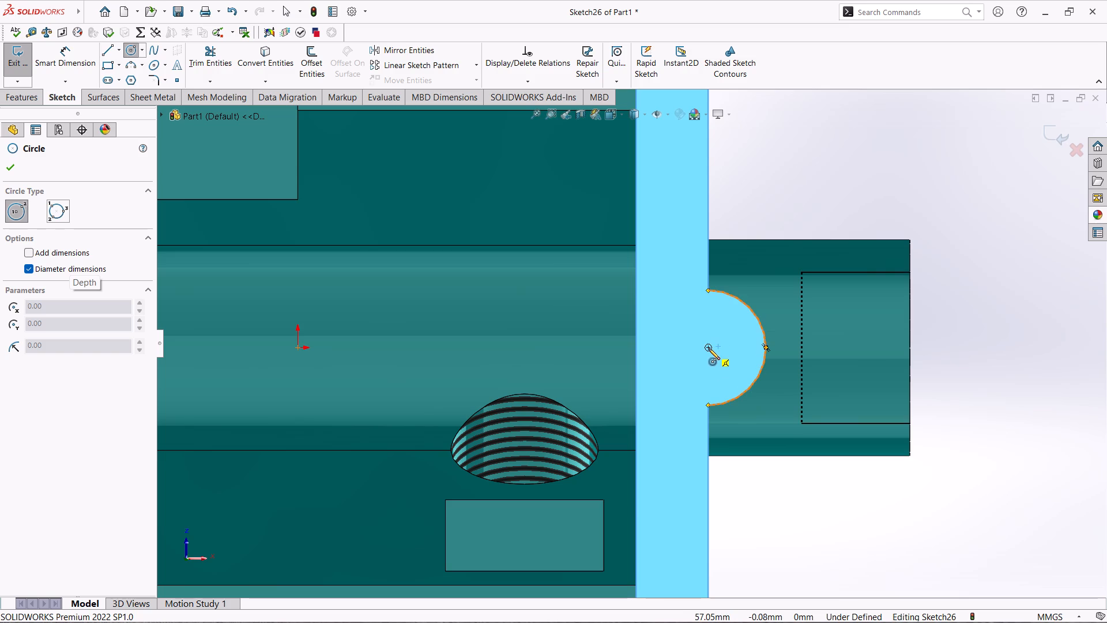
pyautogui.click(707, 347)
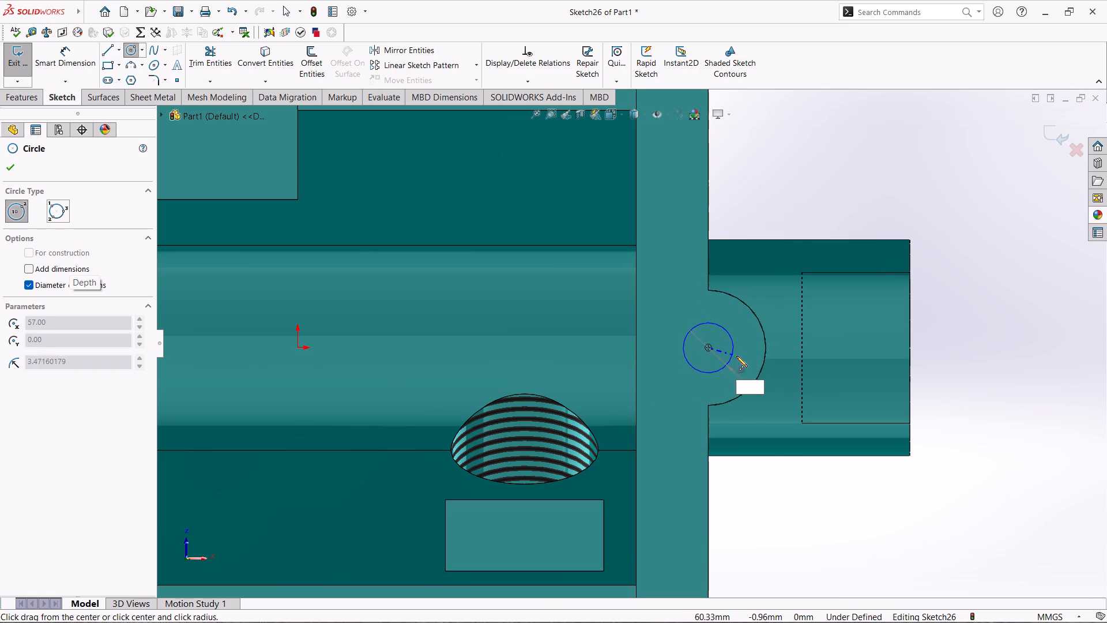
pyautogui.click(736, 356)
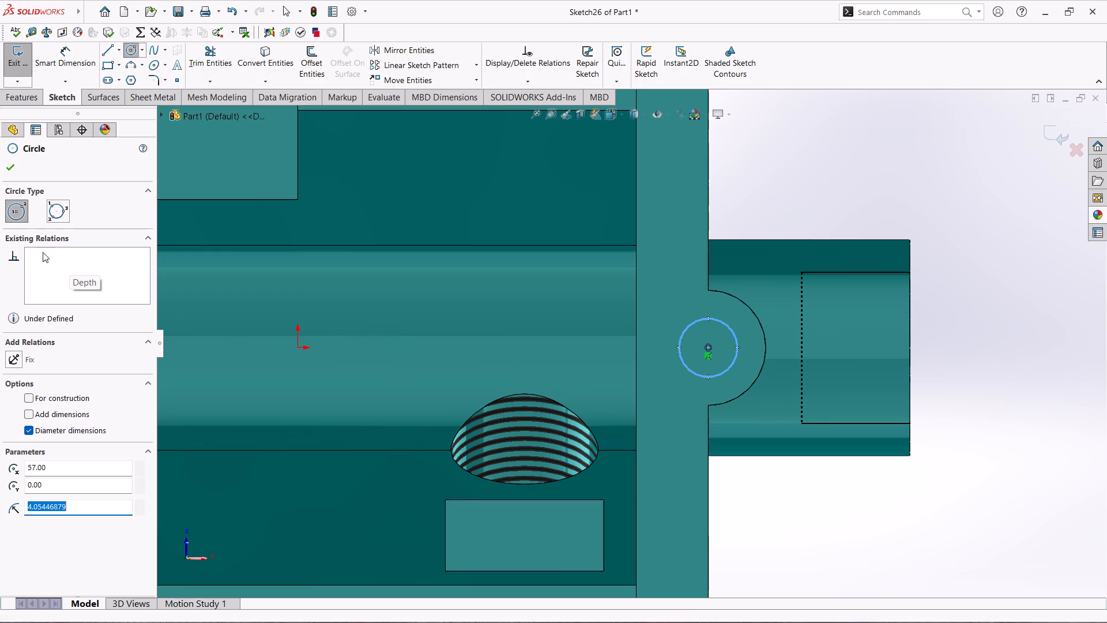
pyautogui.click(10, 171)
# Dimension the lug circle's diameter as 7 mm.
pyautogui.click(76, 64)
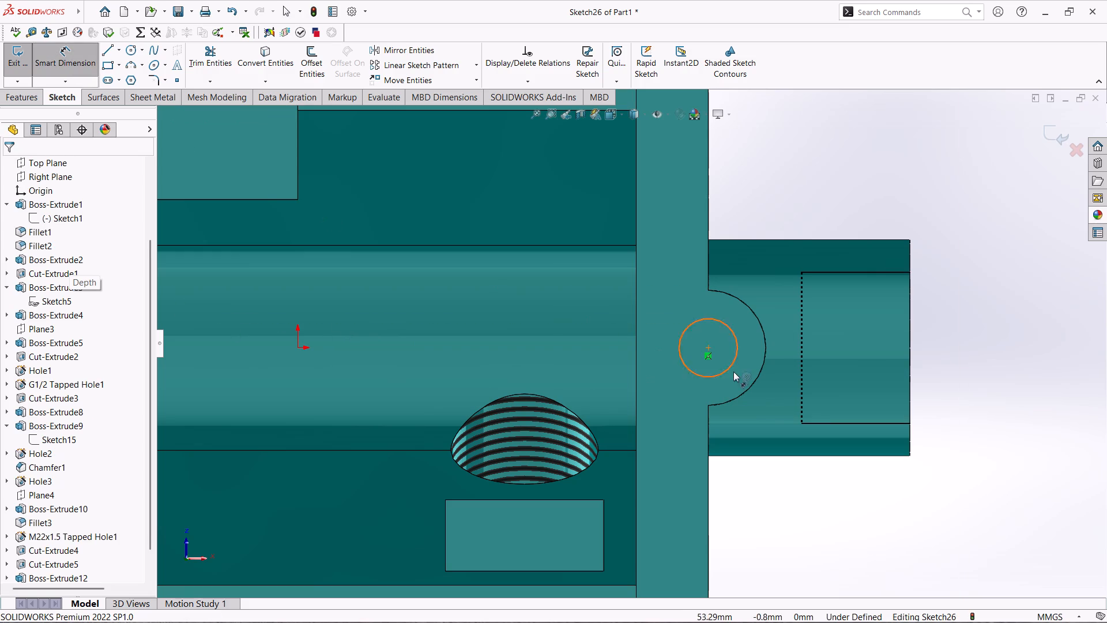
pyautogui.click(735, 351)
pyautogui.click(974, 328)
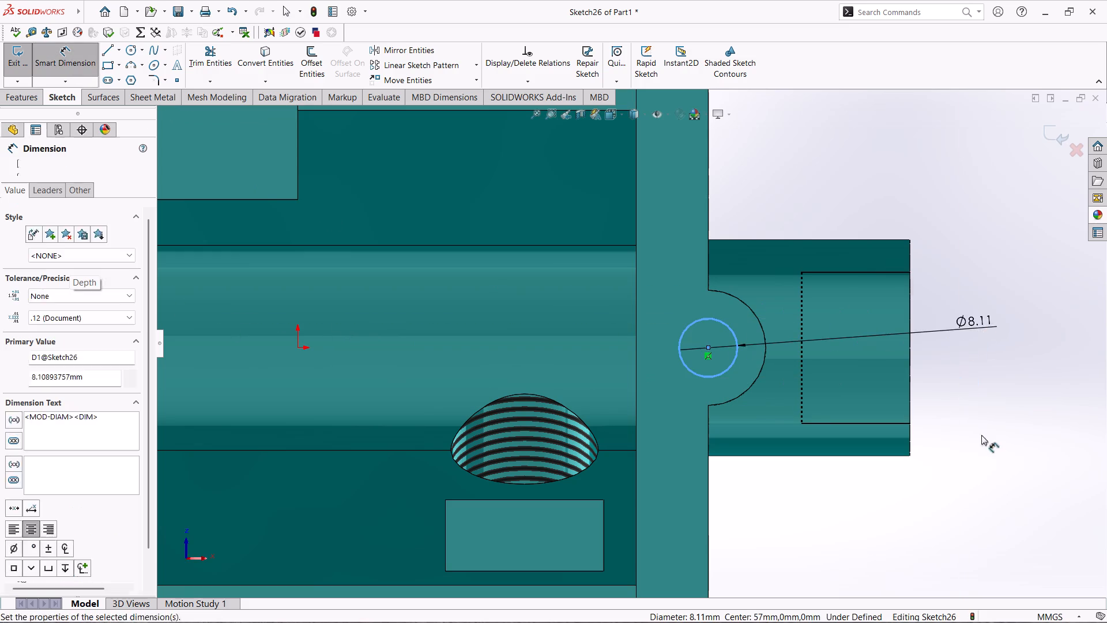
pyautogui.press('7')
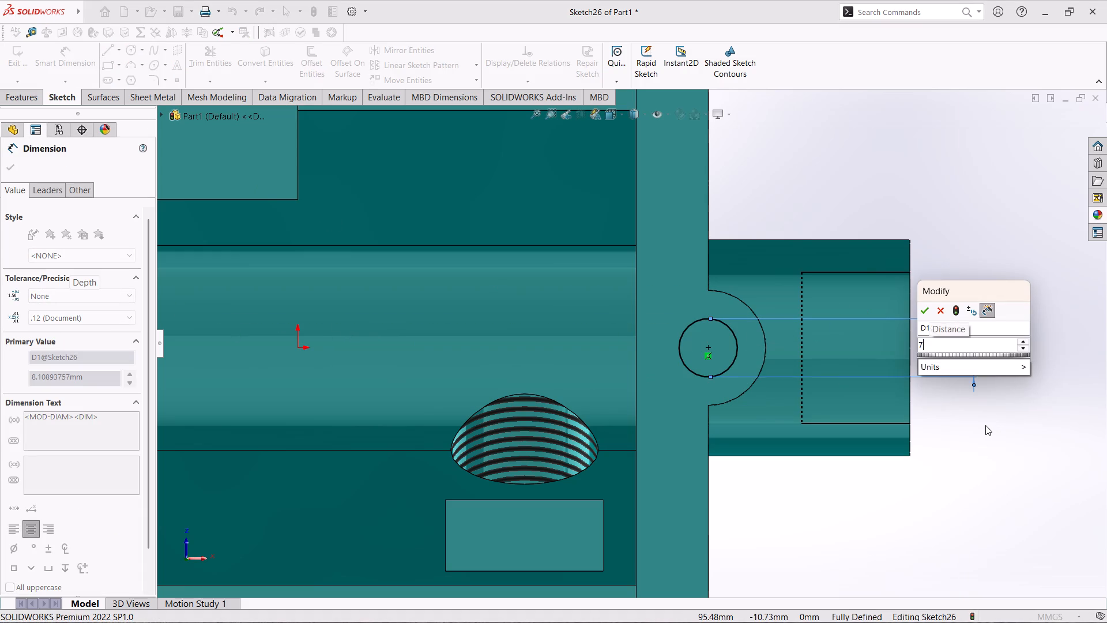
pyautogui.press('Return')
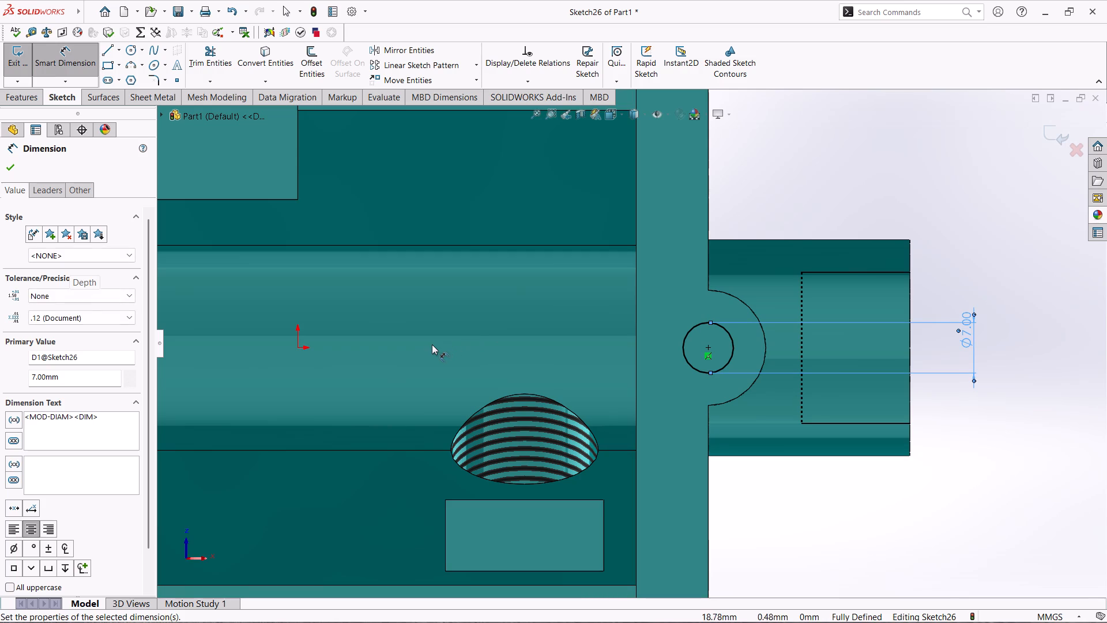
# Give the 7 mm diameter dimension a user-defined Fit tolerance with hole fit H7.
pyautogui.click(61, 297)
pyautogui.click(80, 377)
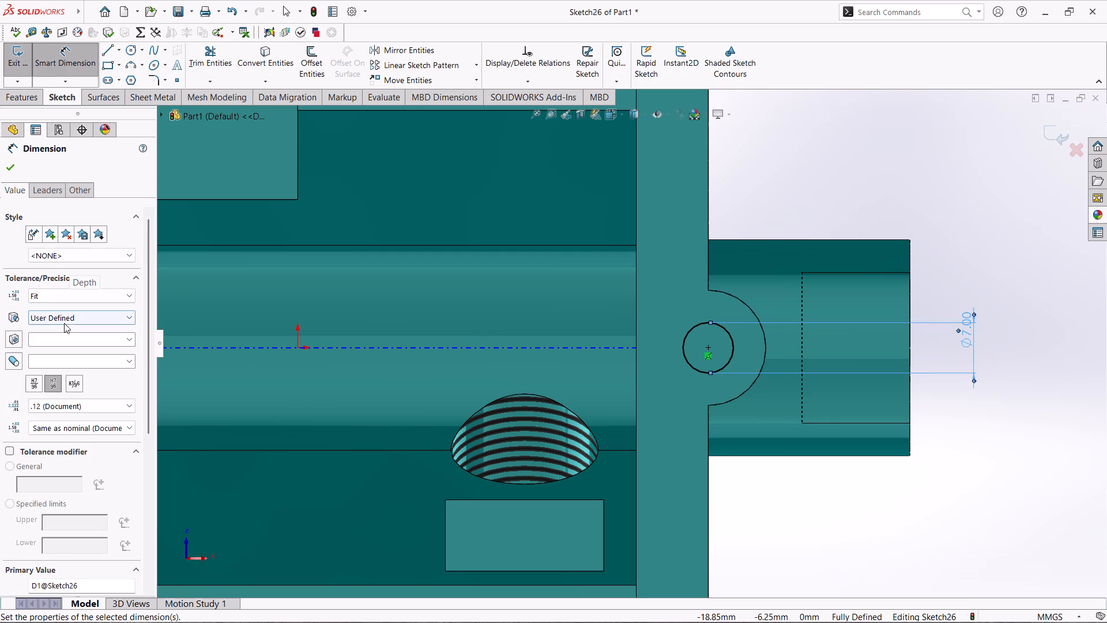
pyautogui.click(130, 337)
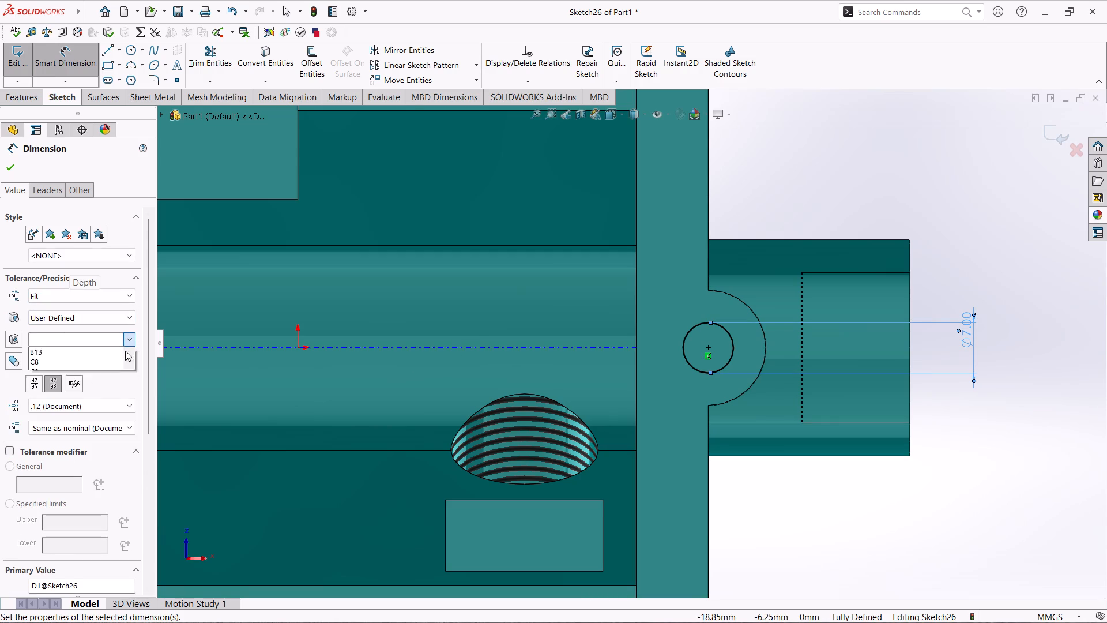
pyautogui.scroll(-14, 76, 403)
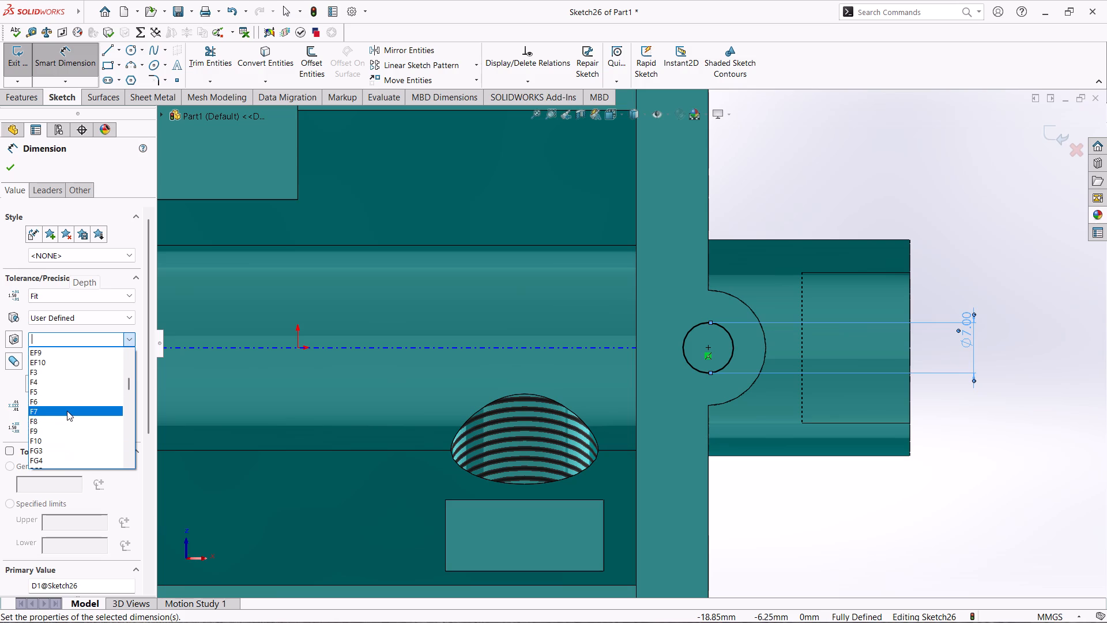
pyautogui.scroll(-8, 47, 411)
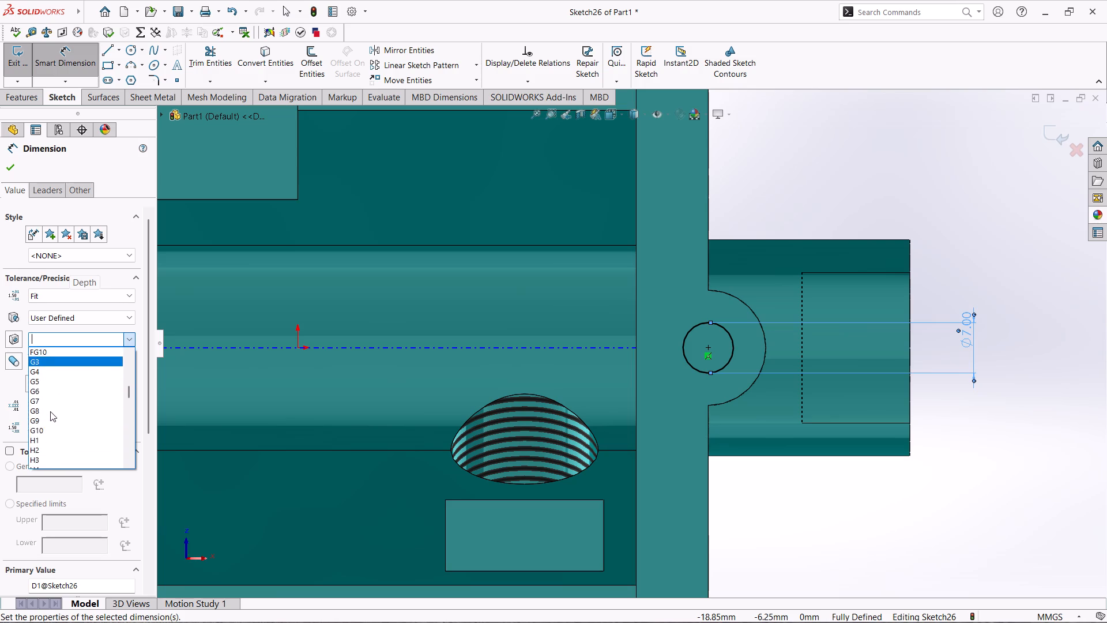
pyautogui.click(51, 432)
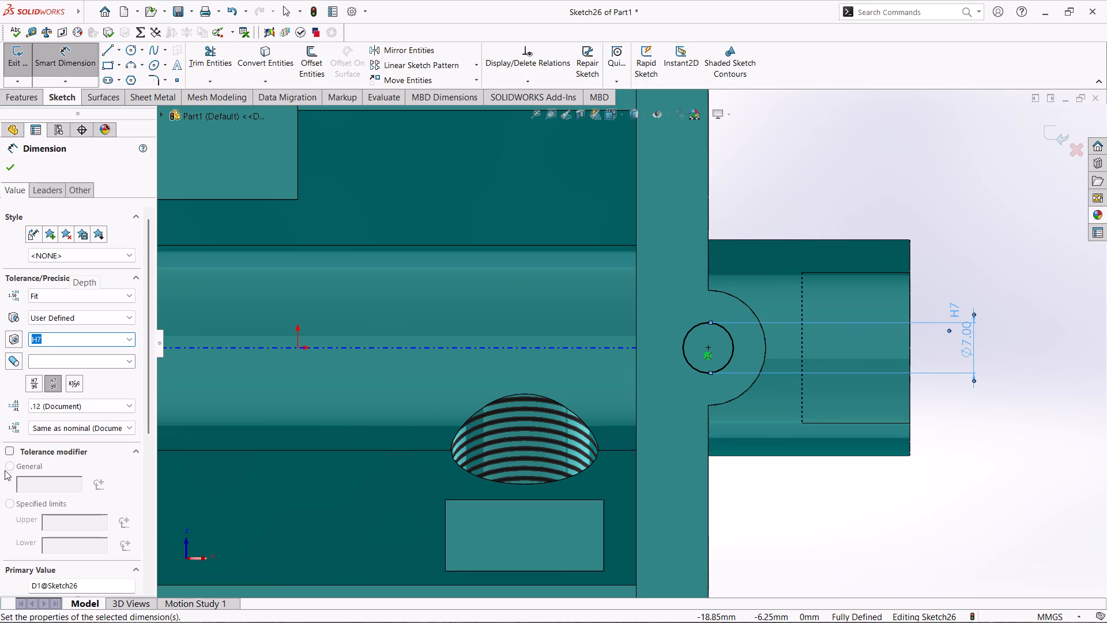
pyautogui.click(9, 171)
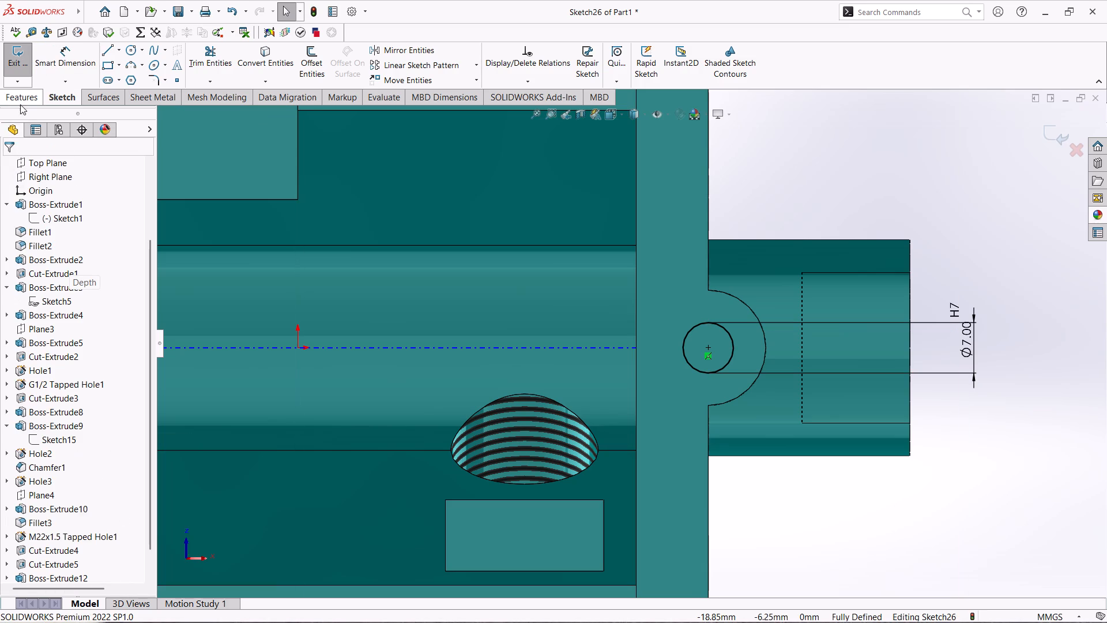
# Cut-extrude the lug circle from the sketch plane with an Up To Next end condition.
pyautogui.click(20, 100)
pyautogui.click(202, 65)
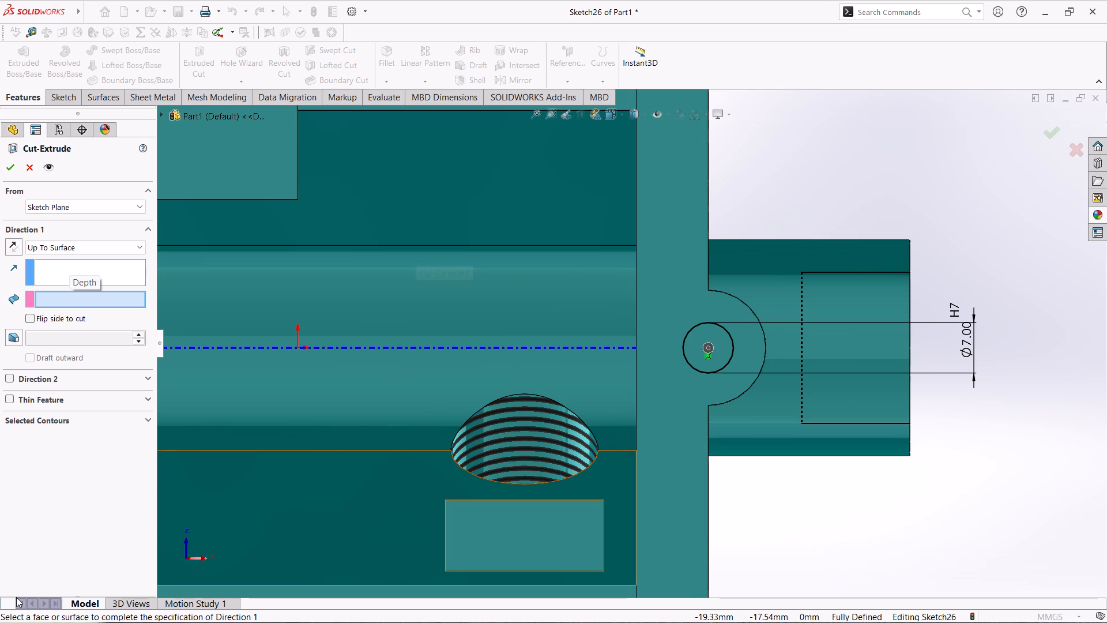
pyautogui.click(51, 248)
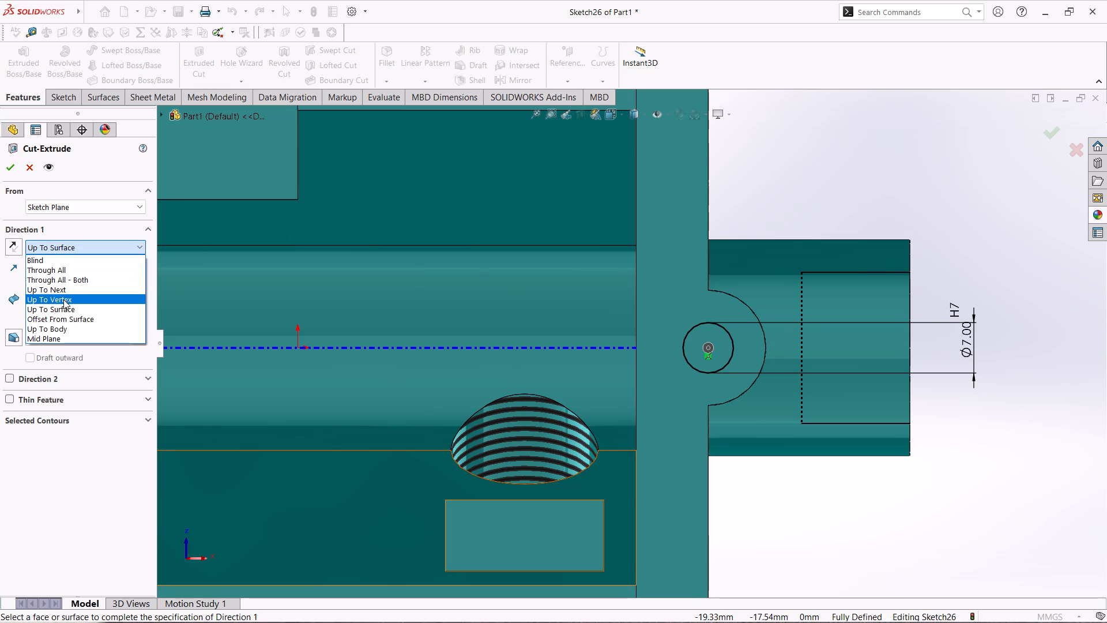
pyautogui.click(67, 288)
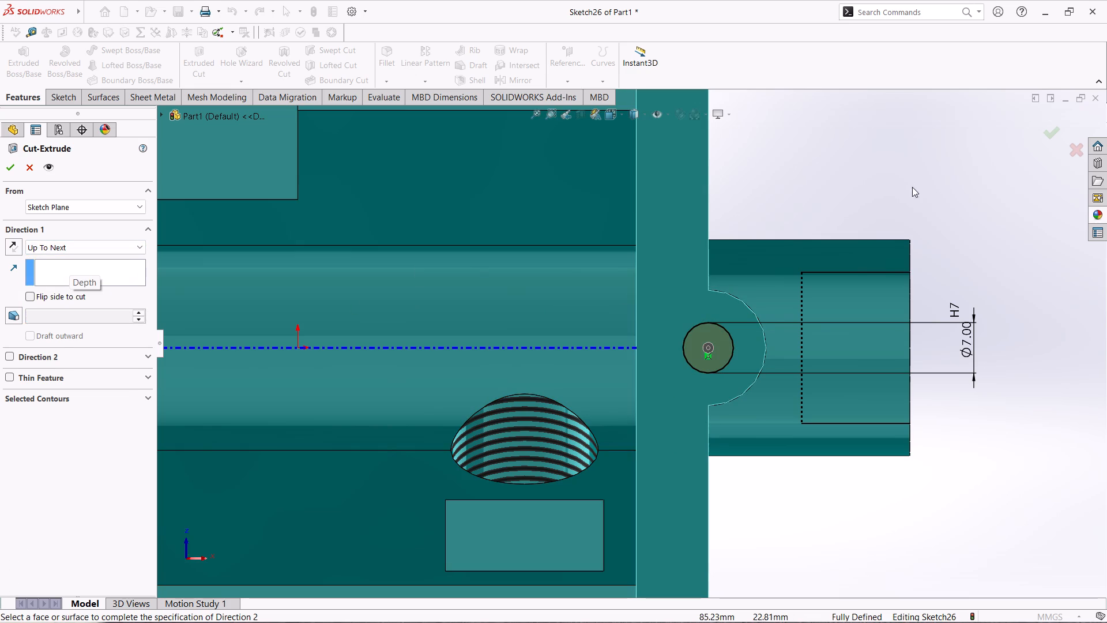
pyautogui.moveTo(999, 317); pyautogui.dragTo(867, 384, button='middle')
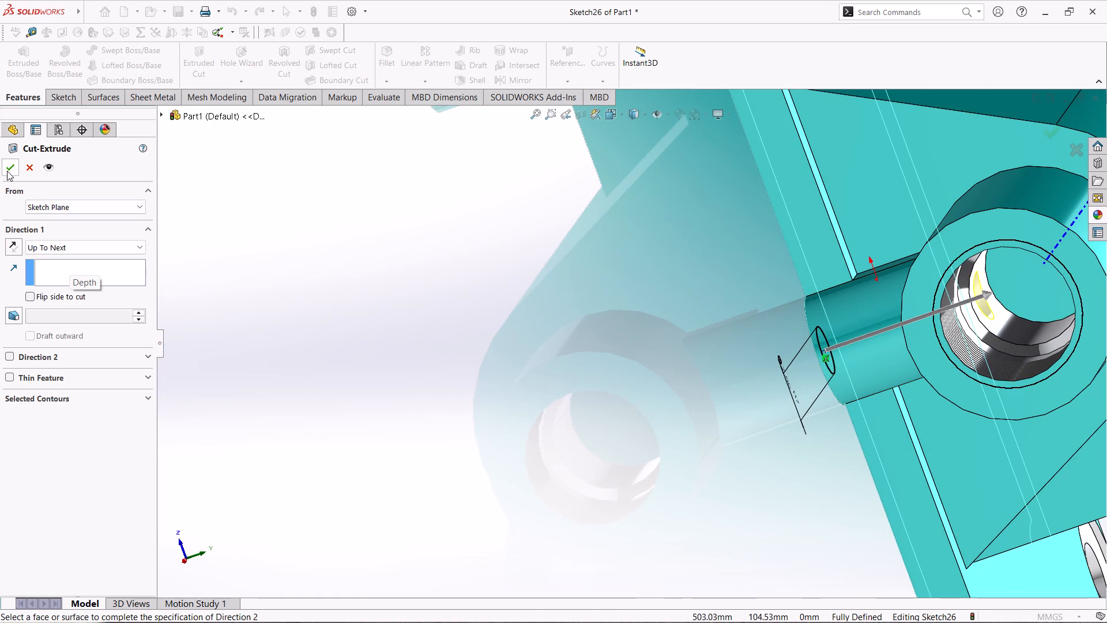
pyautogui.click(7, 170)
# Examine the housing from all sides, checking the side lug, threaded bosses and flange after the hole cut.
pyautogui.scroll(5, 784, 506)
pyautogui.moveTo(799, 487); pyautogui.dragTo(838, 466, button='middle')
pyautogui.scroll(1, 808, 487)
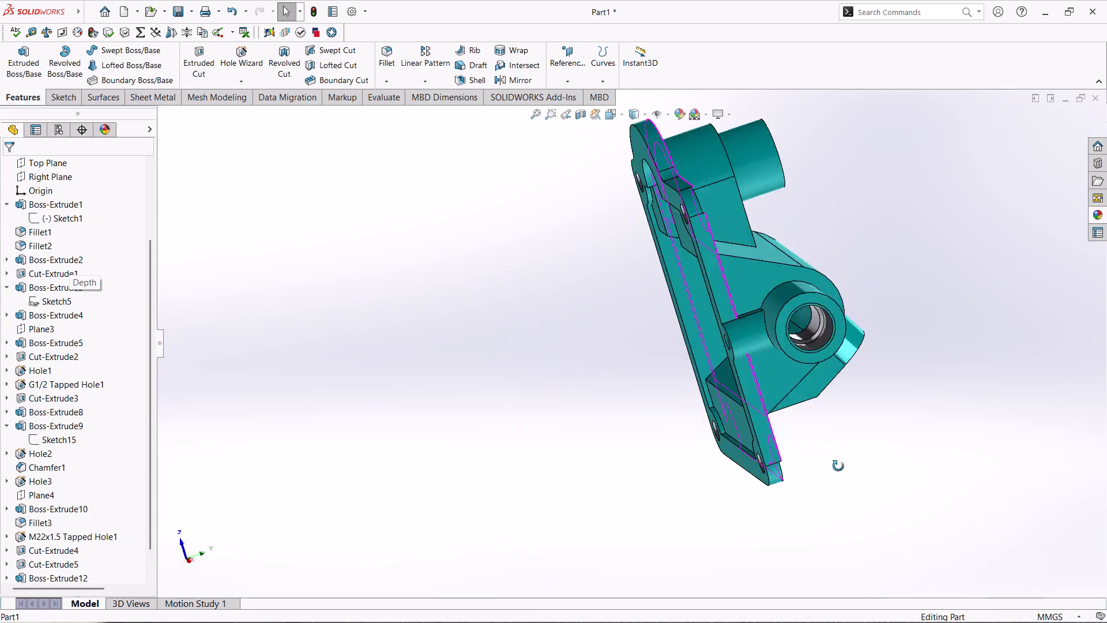
pyautogui.moveTo(838, 466); pyautogui.dragTo(845, 451, button='middle')
pyautogui.moveTo(661, 245); pyautogui.dragTo(492, 185, button='middle')
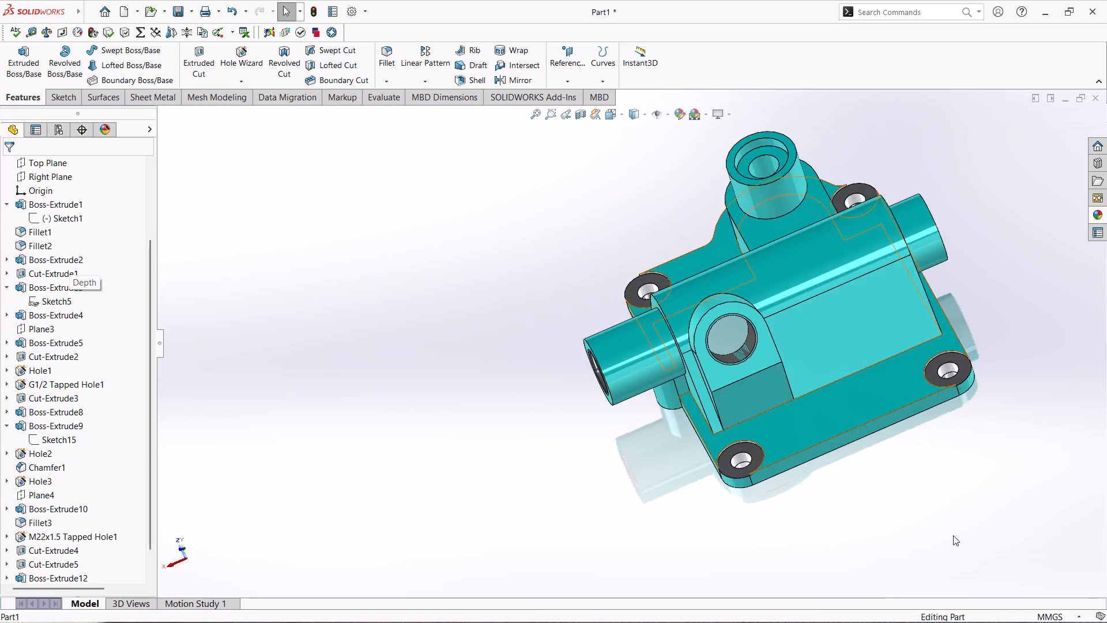
pyautogui.moveTo(947, 532); pyautogui.dragTo(943, 385, button='middle')
pyautogui.moveTo(775, 492); pyautogui.dragTo(816, 352, button='middle')
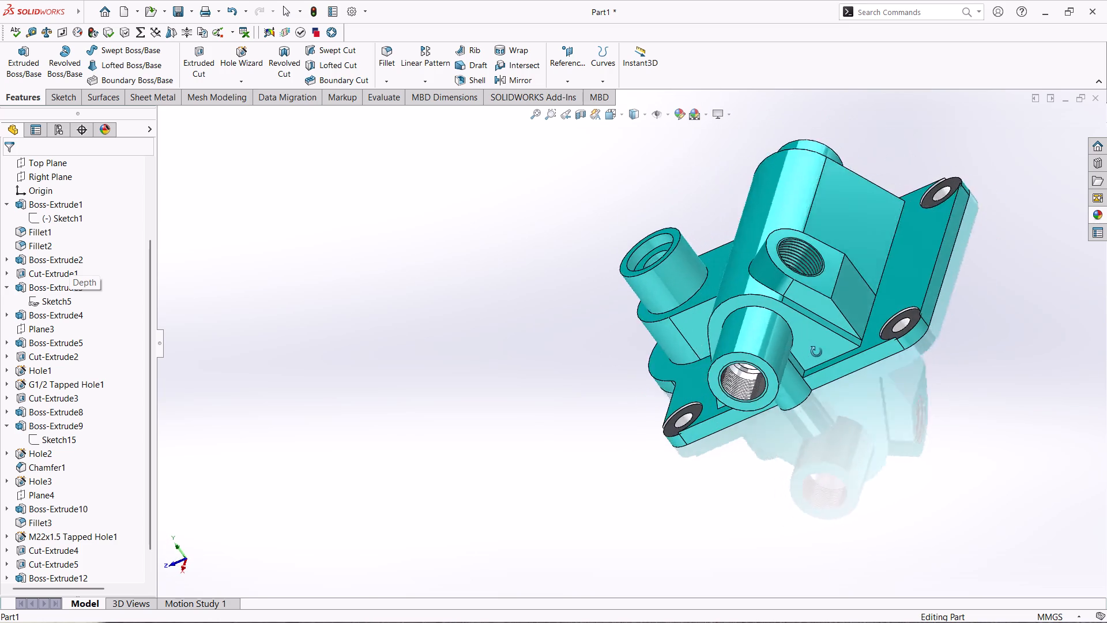
pyautogui.moveTo(816, 352); pyautogui.dragTo(826, 347, button='middle')
pyautogui.moveTo(777, 483); pyautogui.dragTo(771, 421, button='middle')
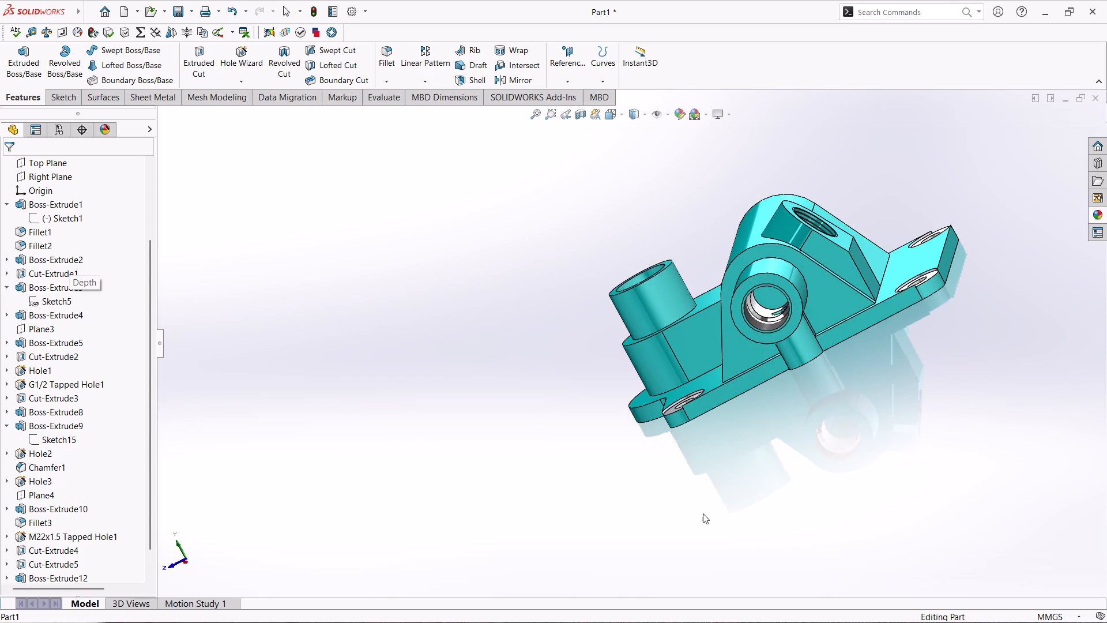
# Apply the polished aluminum appearance to Hole1, G1/2 Tapped Hole1, Hole2, Hole3, M22x1.5 Tapped Hole1 and the flange's counterbore faces.
pyautogui.scroll(-4, 142, 490)
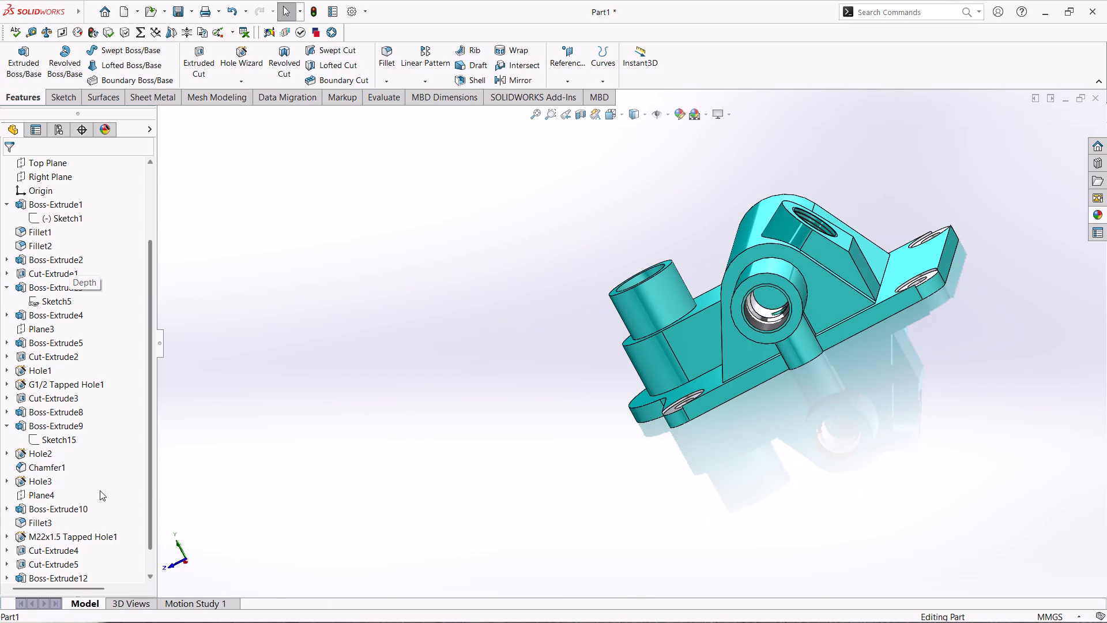
pyautogui.scroll(-2, 93, 493)
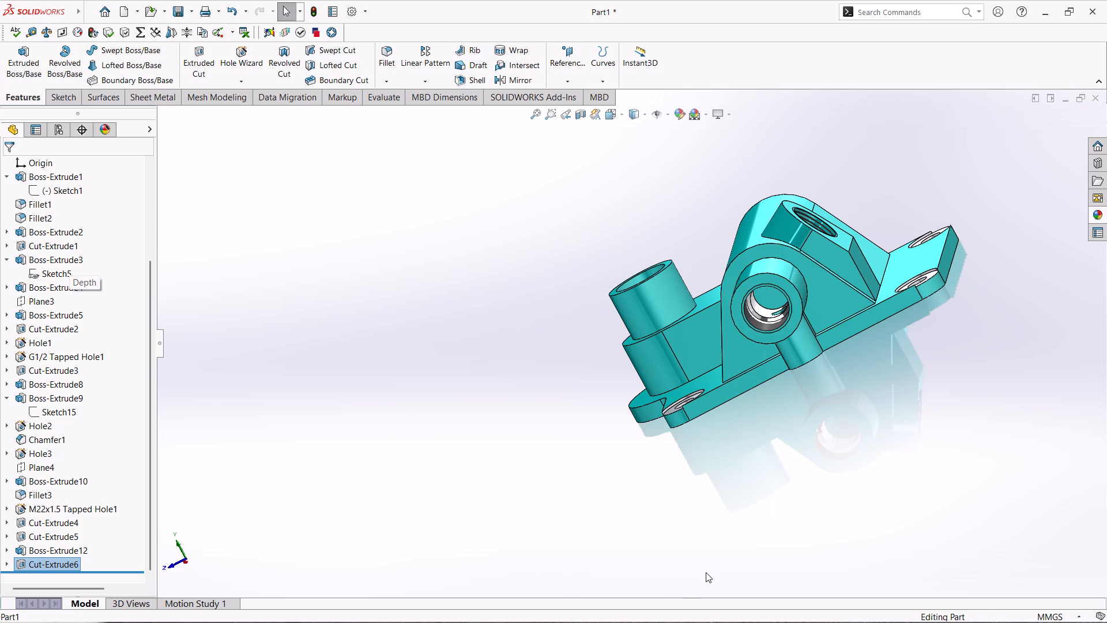
pyautogui.moveTo(738, 433); pyautogui.dragTo(766, 483, button='middle')
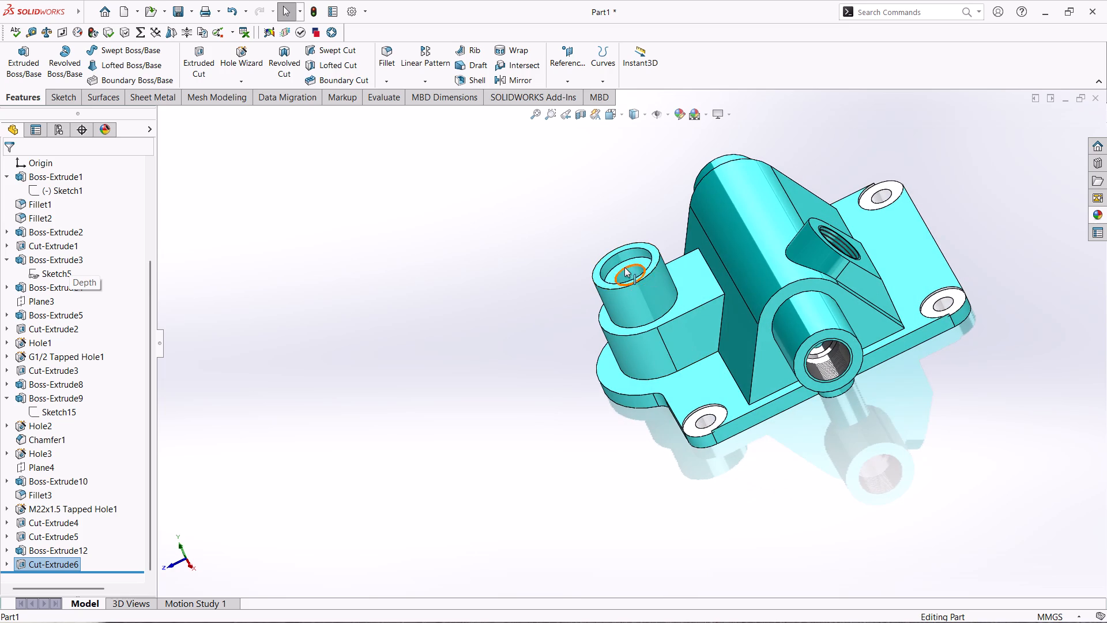
pyautogui.click(618, 261)
pyautogui.keyDown('ctrl'); pyautogui.click(38, 425); pyautogui.keyUp('ctrl')
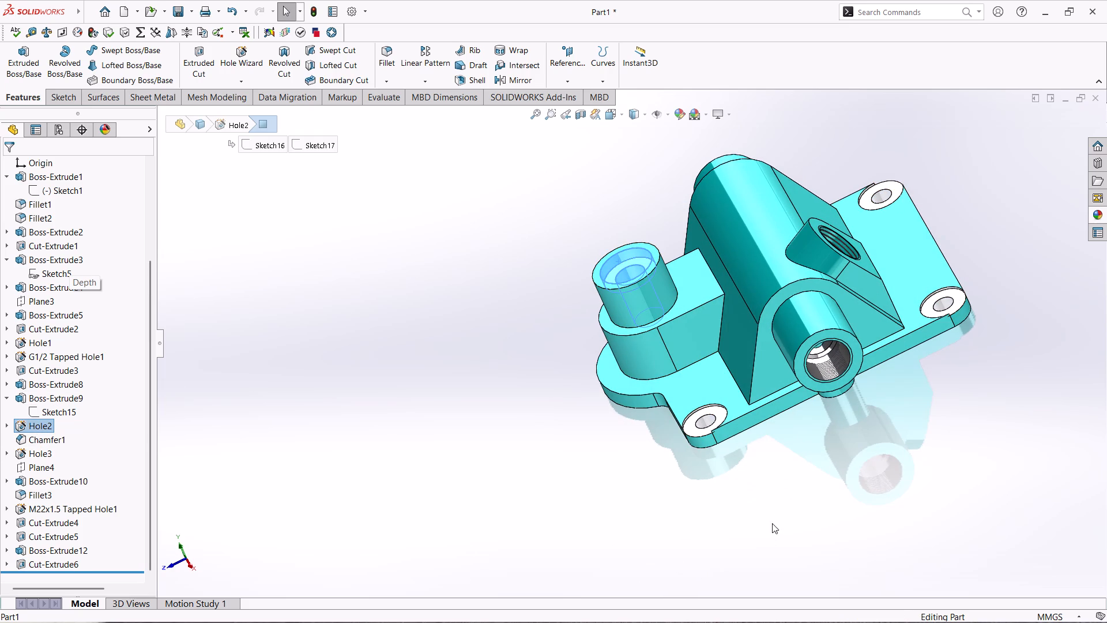
pyautogui.keyDown('ctrl'); pyautogui.click(825, 369); pyautogui.keyUp('ctrl')
pyautogui.keyDown('ctrl'); pyautogui.click(824, 369); pyautogui.keyUp('ctrl')
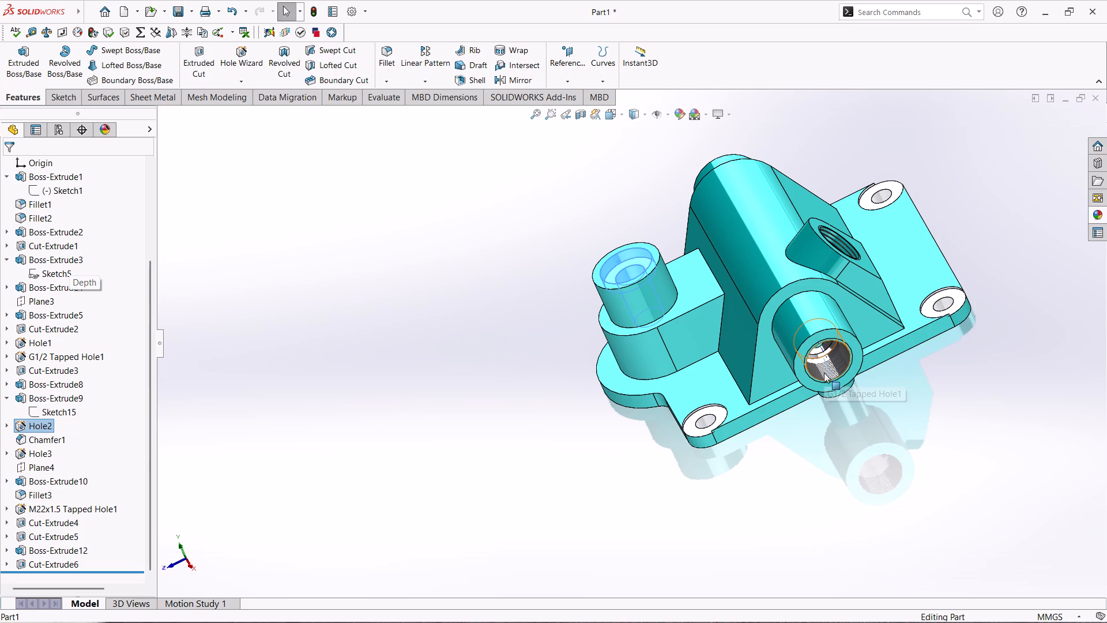
pyautogui.keyDown('ctrl'); pyautogui.click(54, 359); pyautogui.keyUp('ctrl')
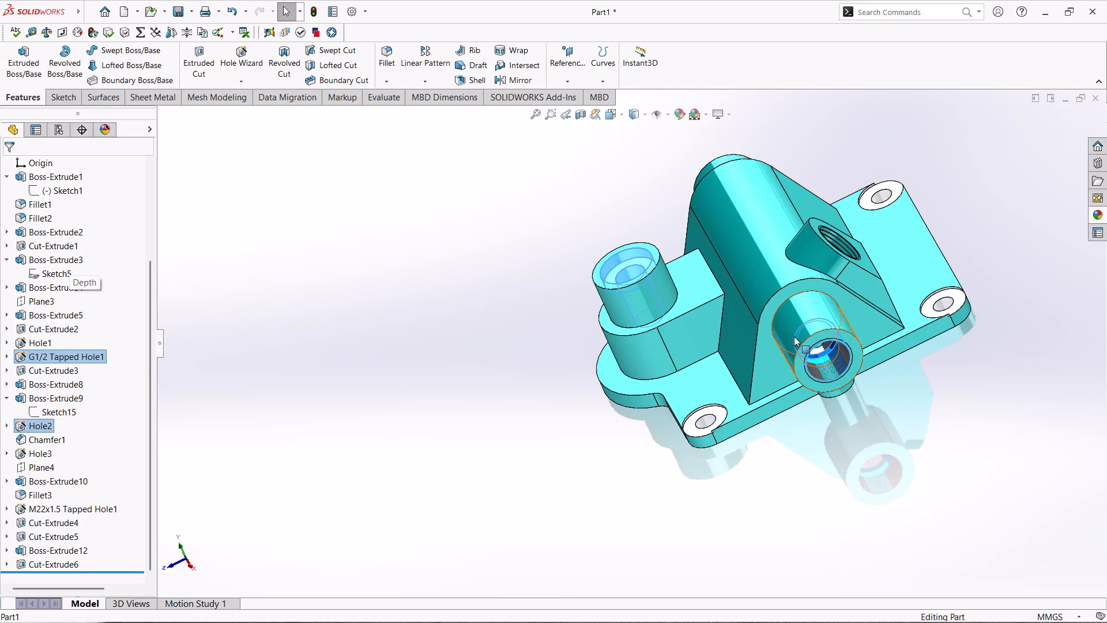
pyautogui.keyDown('ctrl'); pyautogui.click(955, 305); pyautogui.keyUp('ctrl')
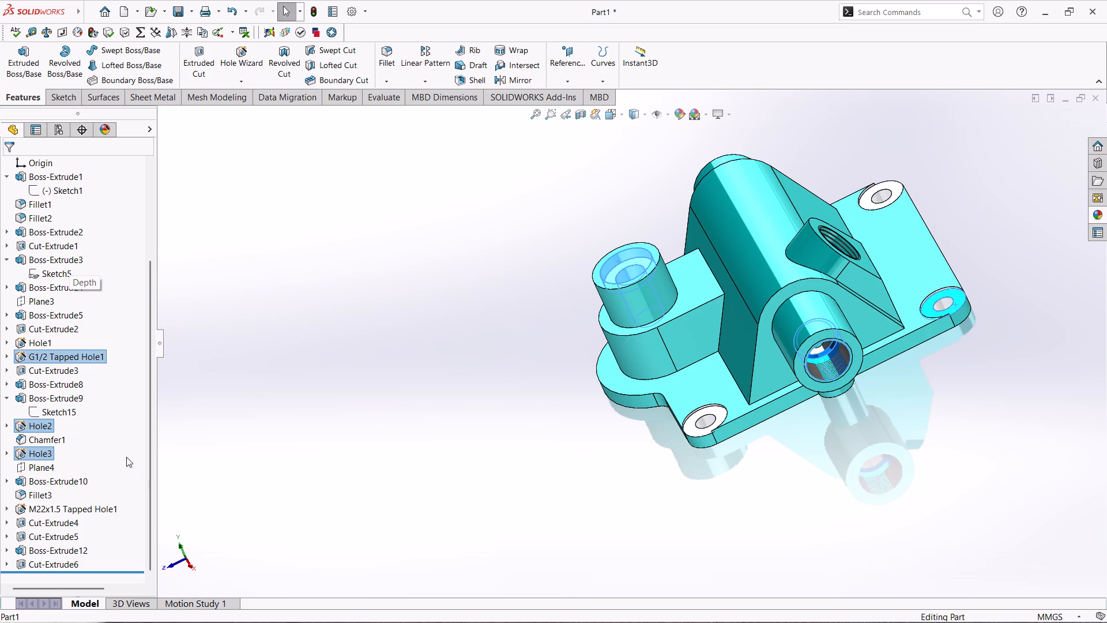
pyautogui.keyDown('ctrl'); pyautogui.click(897, 192); pyautogui.keyUp('ctrl')
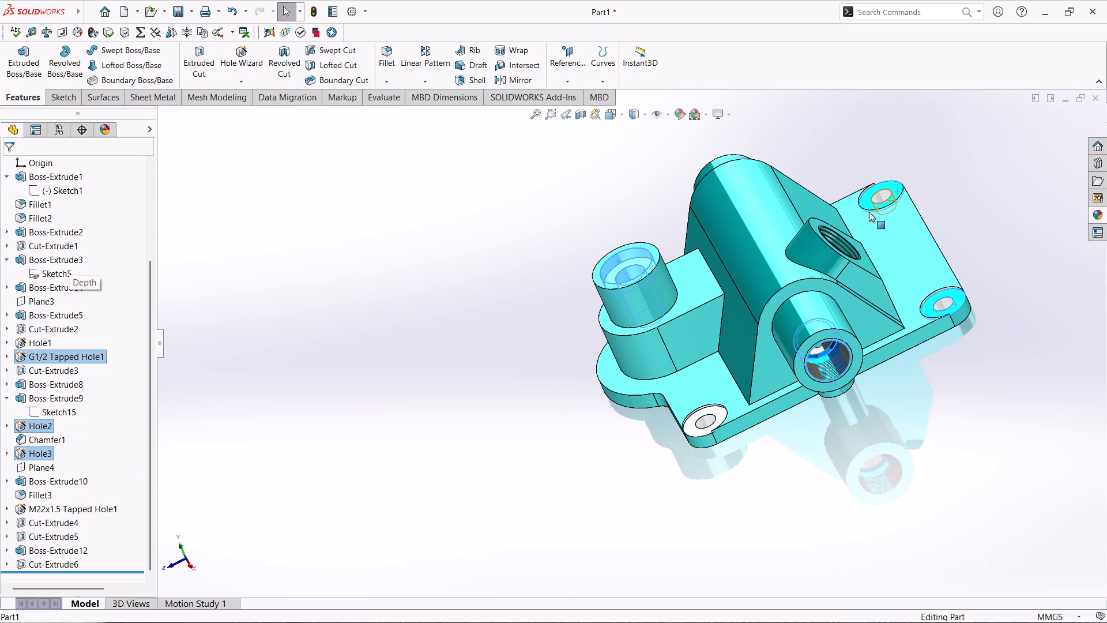
pyautogui.keyDown('ctrl'); pyautogui.click(709, 408); pyautogui.keyUp('ctrl')
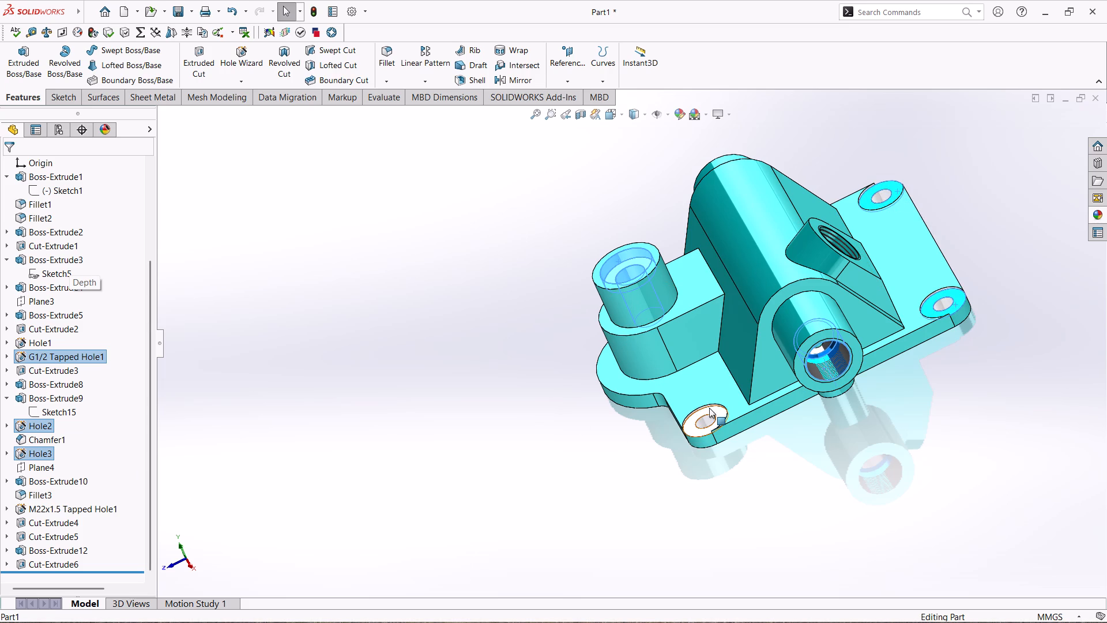
pyautogui.keyDown('ctrl'); pyautogui.moveTo(528, 483); pyautogui.dragTo(657, 532, button='middle'); pyautogui.keyUp('ctrl')
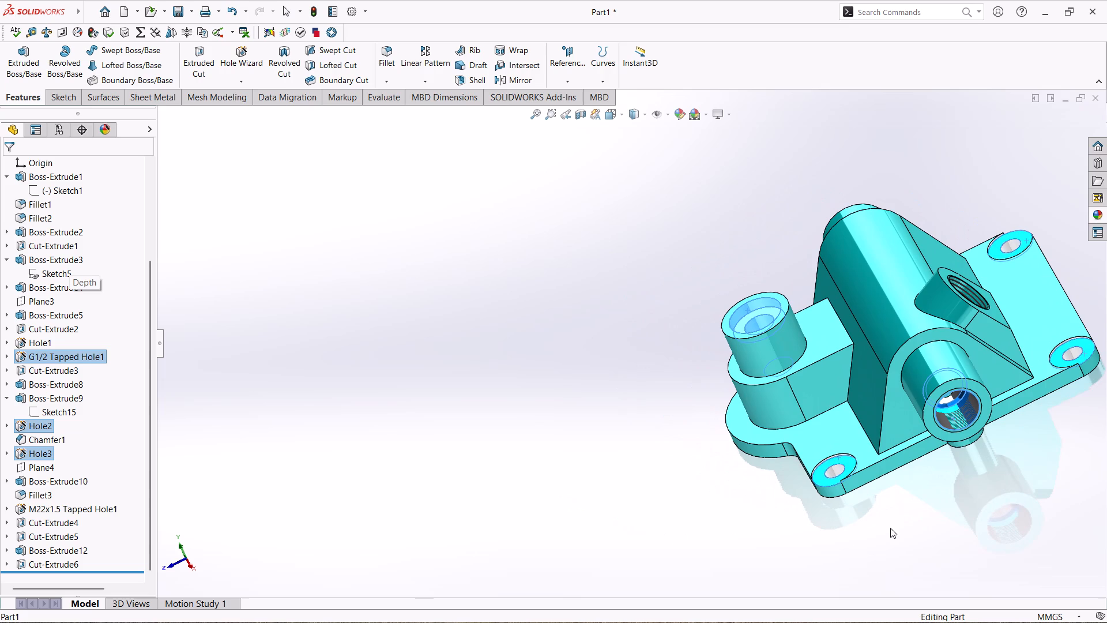
pyautogui.moveTo(1002, 478); pyautogui.dragTo(1104, 498, button='middle')
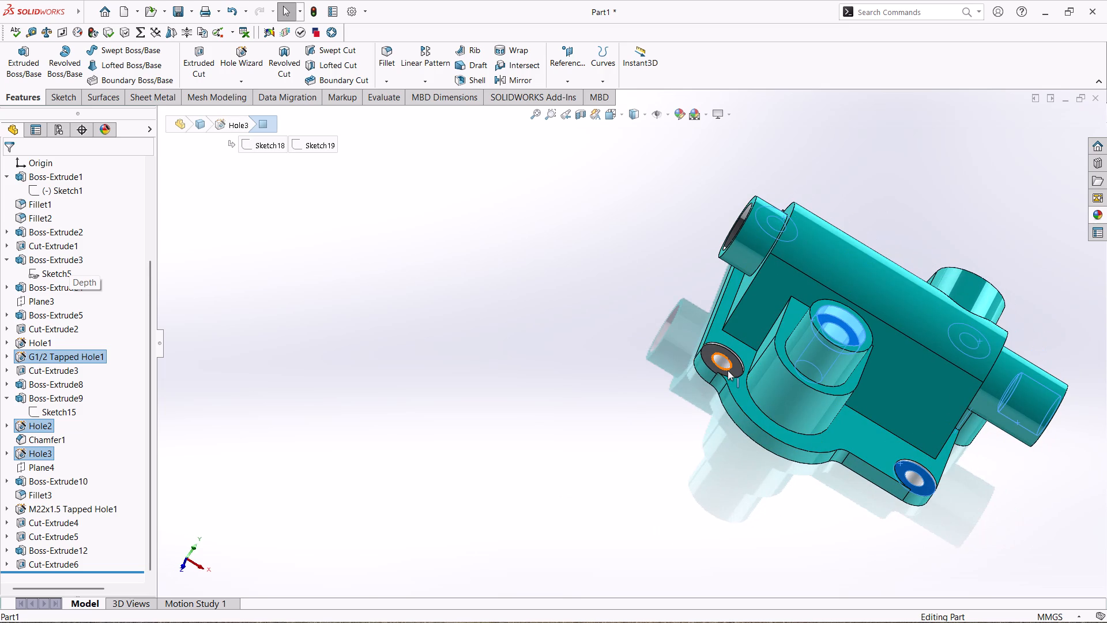
pyautogui.keyDown('ctrl'); pyautogui.click(728, 370); pyautogui.keyUp('ctrl')
pyautogui.keyDown('ctrl'); pyautogui.click(736, 367); pyautogui.keyUp('ctrl')
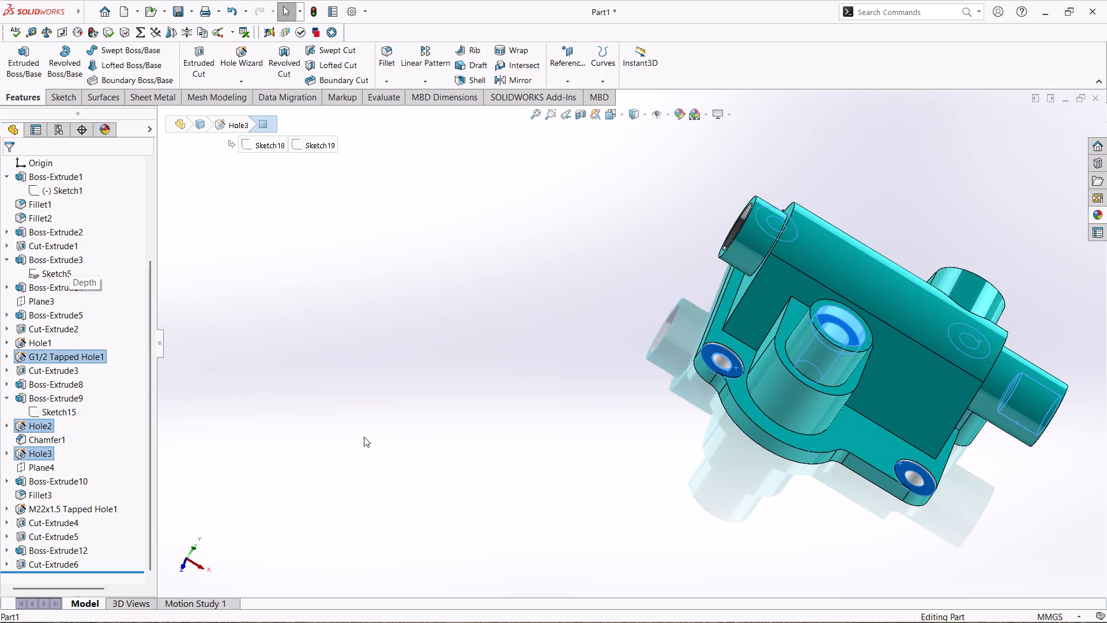
pyautogui.moveTo(485, 423); pyautogui.dragTo(414, 479, button='middle')
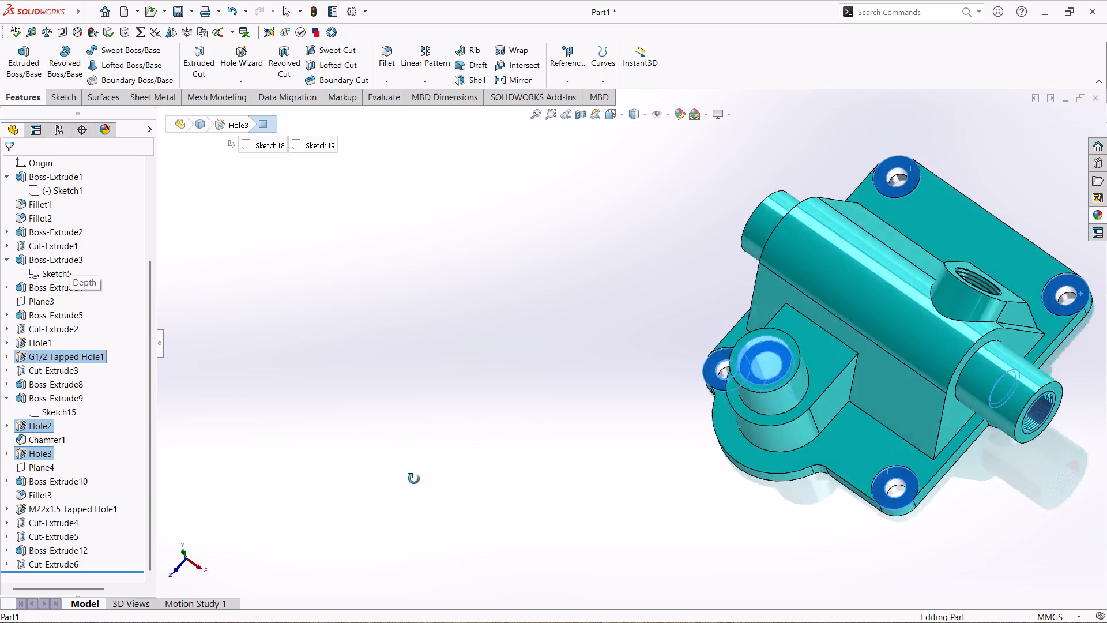
pyautogui.moveTo(414, 479); pyautogui.dragTo(449, 510, button='middle')
pyautogui.moveTo(697, 532); pyautogui.dragTo(570, 478, button='middle')
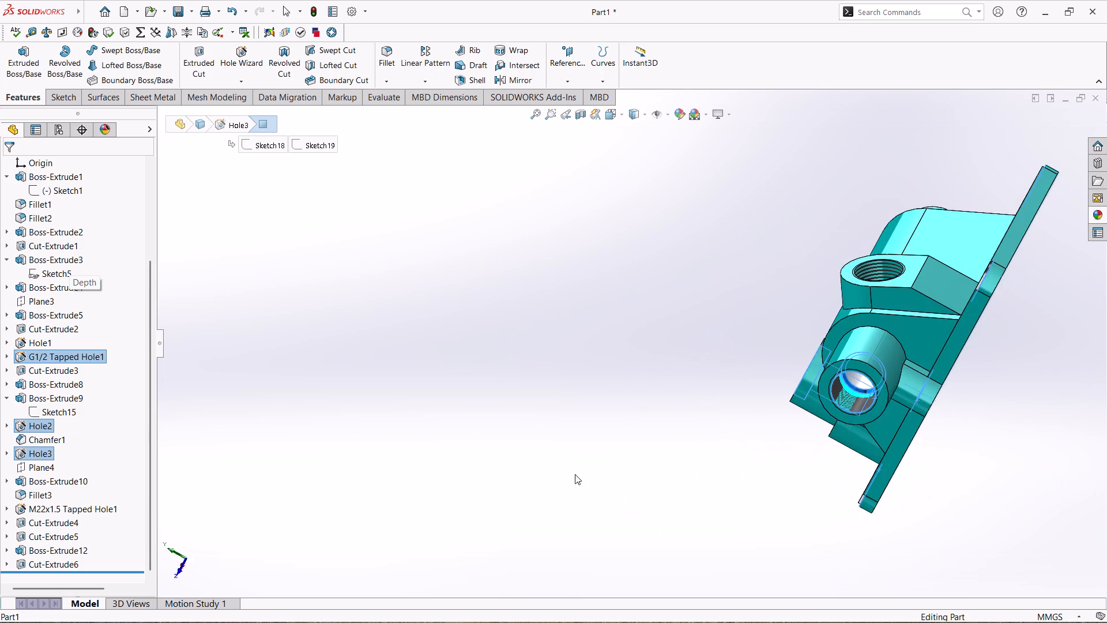
pyautogui.keyDown('ctrl'); pyautogui.click(887, 267); pyautogui.keyUp('ctrl')
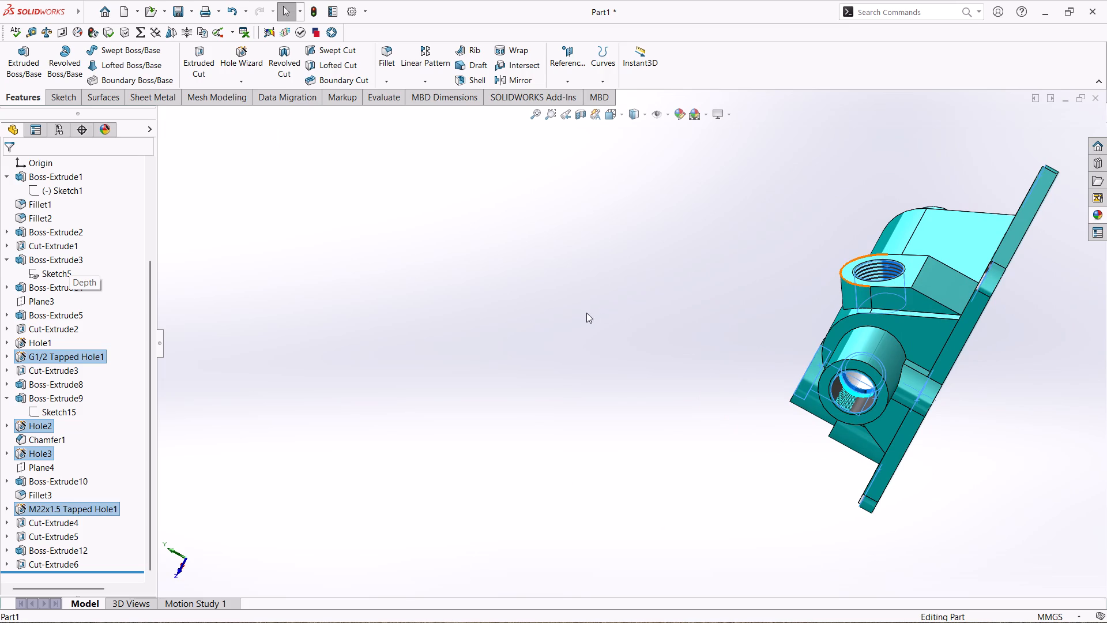
pyautogui.keyDown('ctrl'); pyautogui.moveTo(608, 333); pyautogui.dragTo(727, 465, button='middle'); pyautogui.keyUp('ctrl')
pyautogui.keyDown('ctrl'); pyautogui.moveTo(849, 449); pyautogui.dragTo(705, 343, button='middle'); pyautogui.keyUp('ctrl')
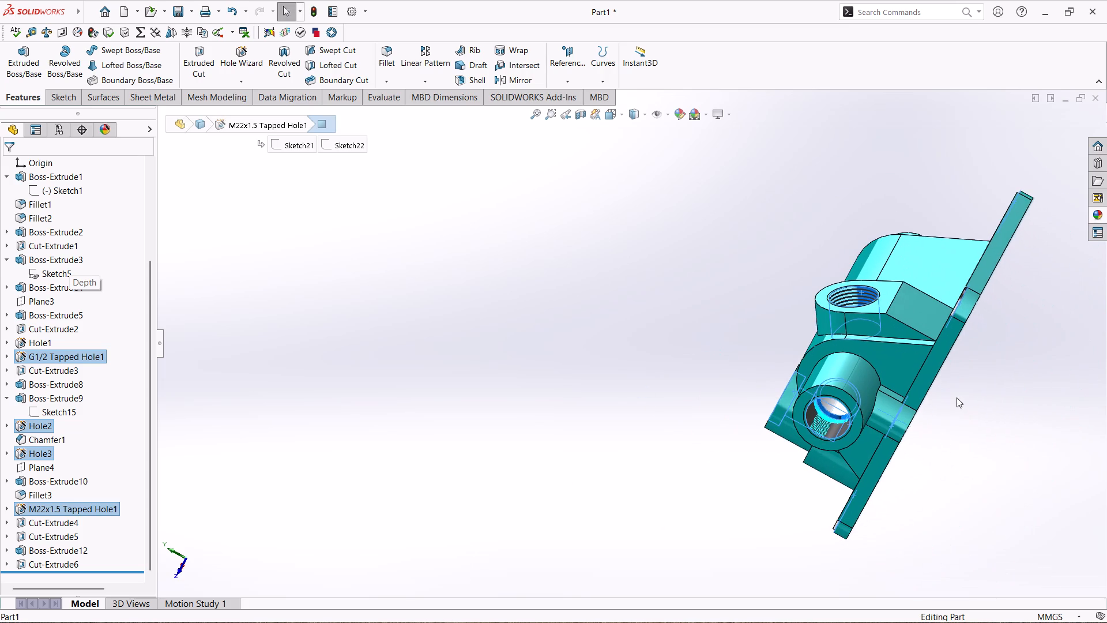
pyautogui.moveTo(957, 397); pyautogui.dragTo(811, 560, button='middle')
pyautogui.moveTo(886, 368); pyautogui.dragTo(850, 481, button='middle')
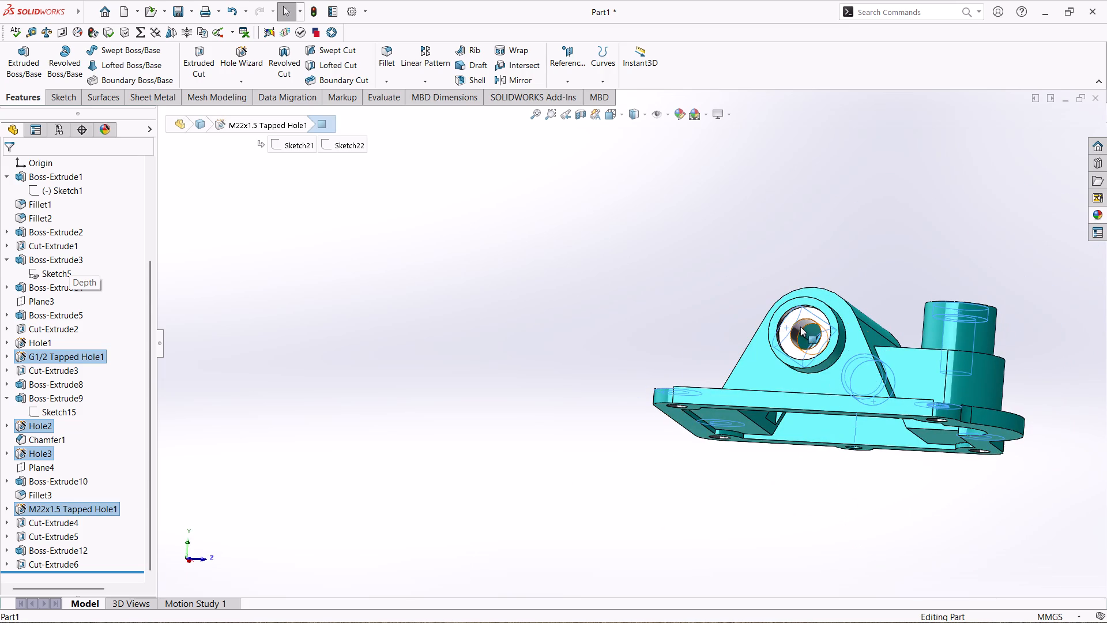
pyautogui.keyDown('ctrl'); pyautogui.click(792, 323); pyautogui.keyUp('ctrl')
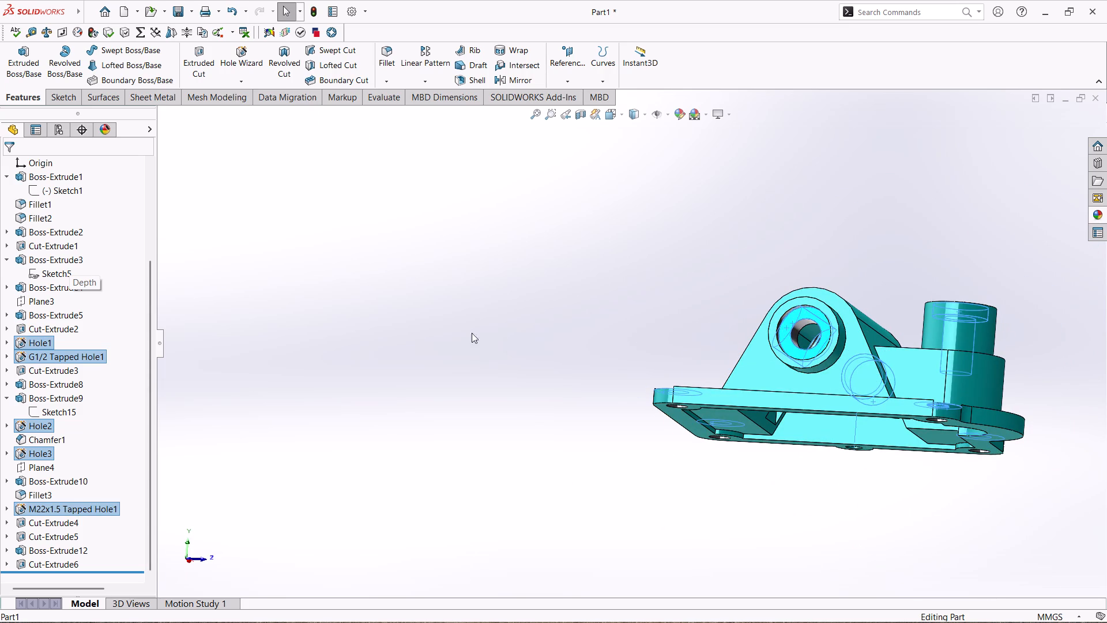
pyautogui.keyDown('ctrl'); pyautogui.click(793, 319); pyautogui.keyUp('ctrl')
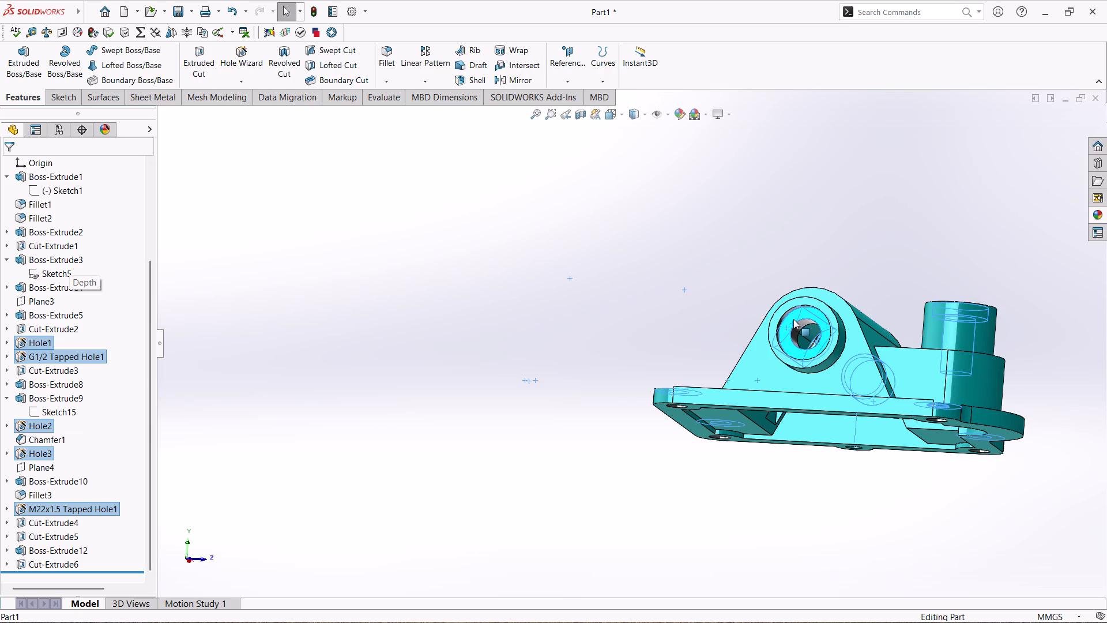
pyautogui.keyDown('ctrl'); pyautogui.click(793, 319); pyautogui.keyUp('ctrl')
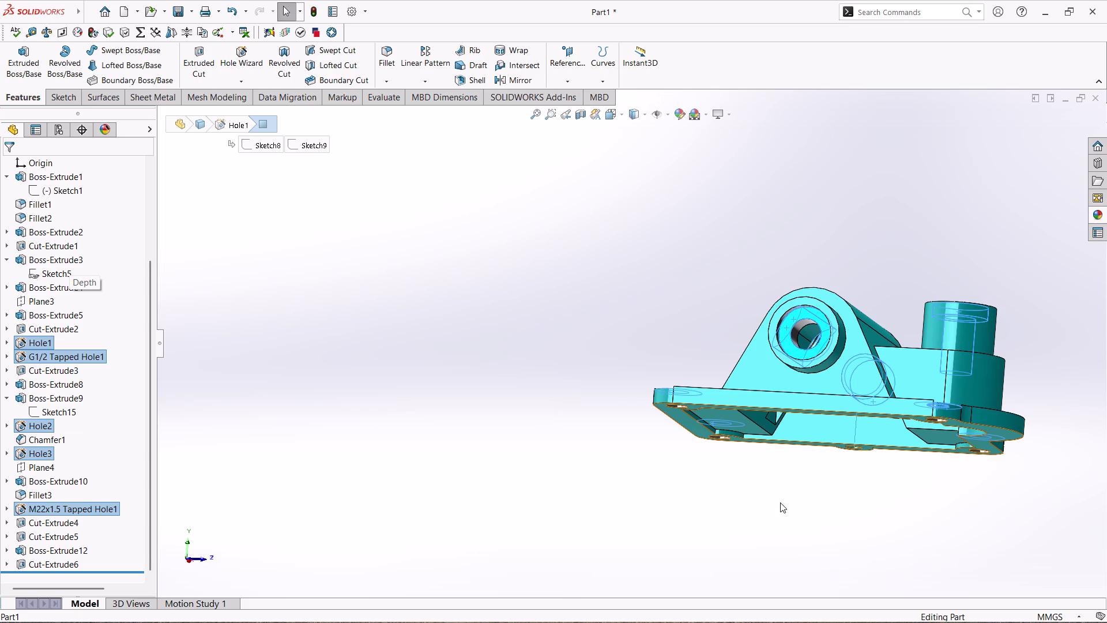
pyautogui.click(1102, 212)
pyautogui.click(711, 504)
pyautogui.doubleClick(671, 313)
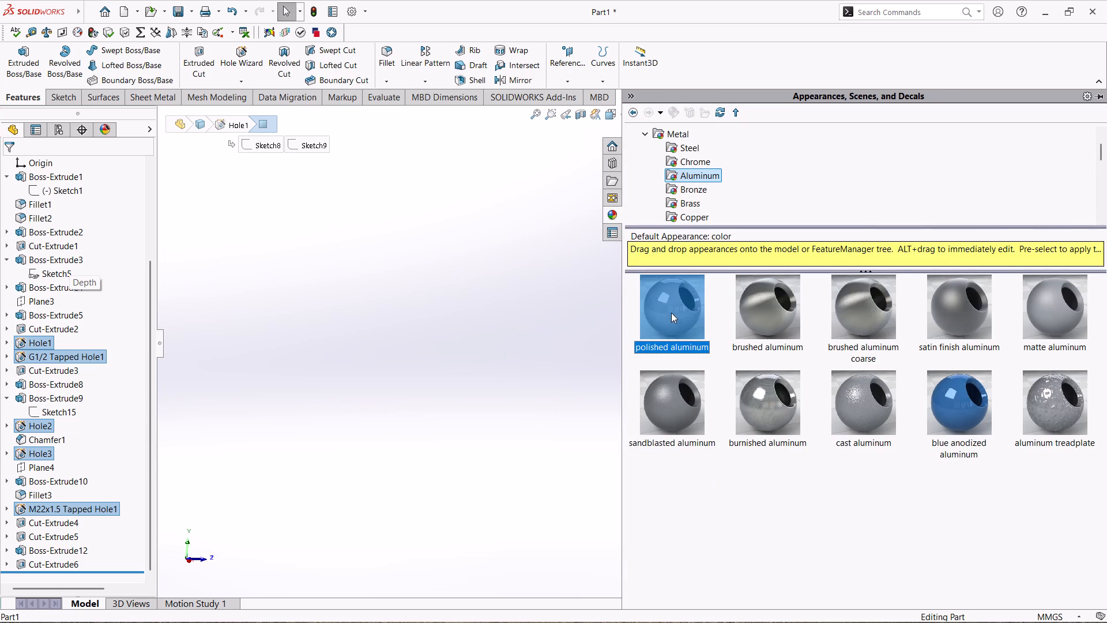
pyautogui.click(479, 394)
# Examine the housing from all sides, checking the appearance of the bores, flange holes and underside.
pyautogui.moveTo(744, 479); pyautogui.dragTo(656, 603, button='middle')
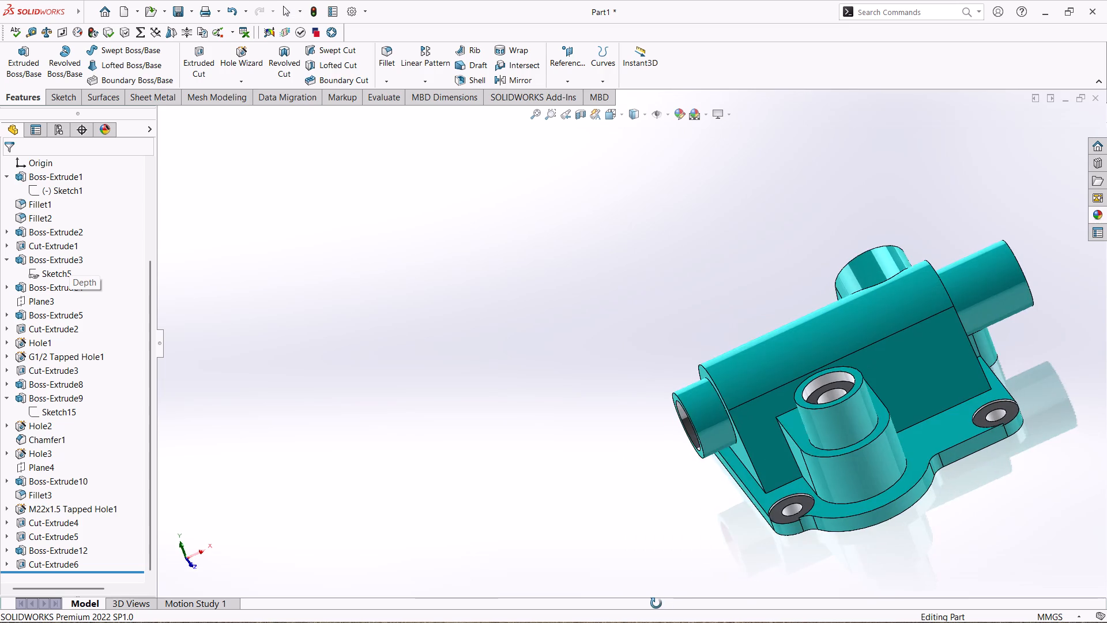
pyautogui.moveTo(656, 603); pyautogui.dragTo(656, 604, button='middle')
pyautogui.moveTo(800, 508); pyautogui.dragTo(926, 594, button='middle')
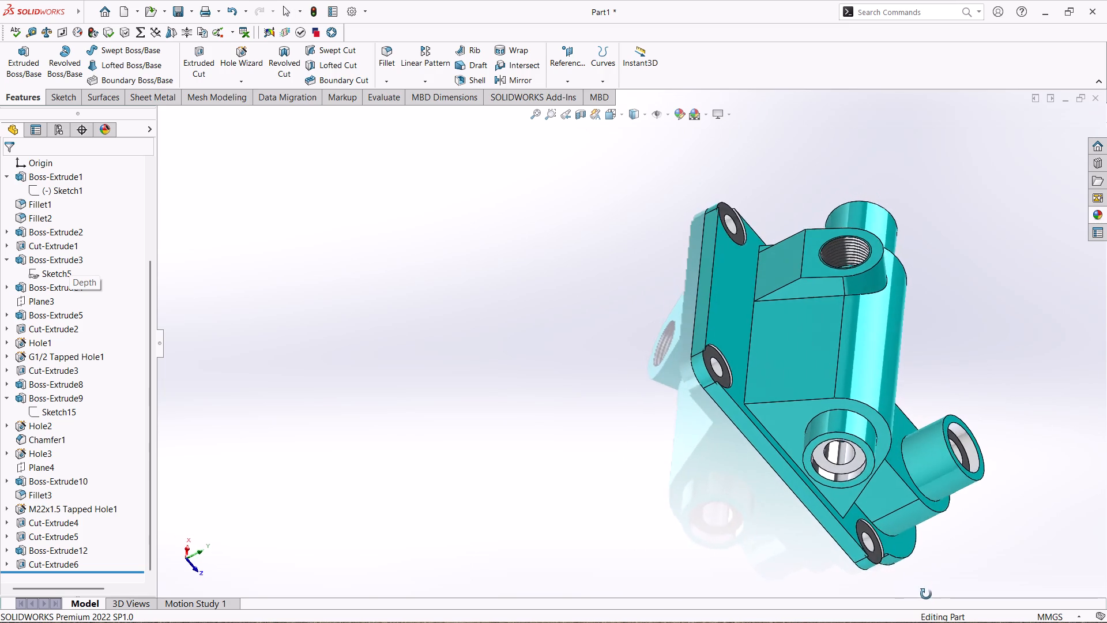
pyautogui.moveTo(926, 594); pyautogui.dragTo(888, 569, button='middle')
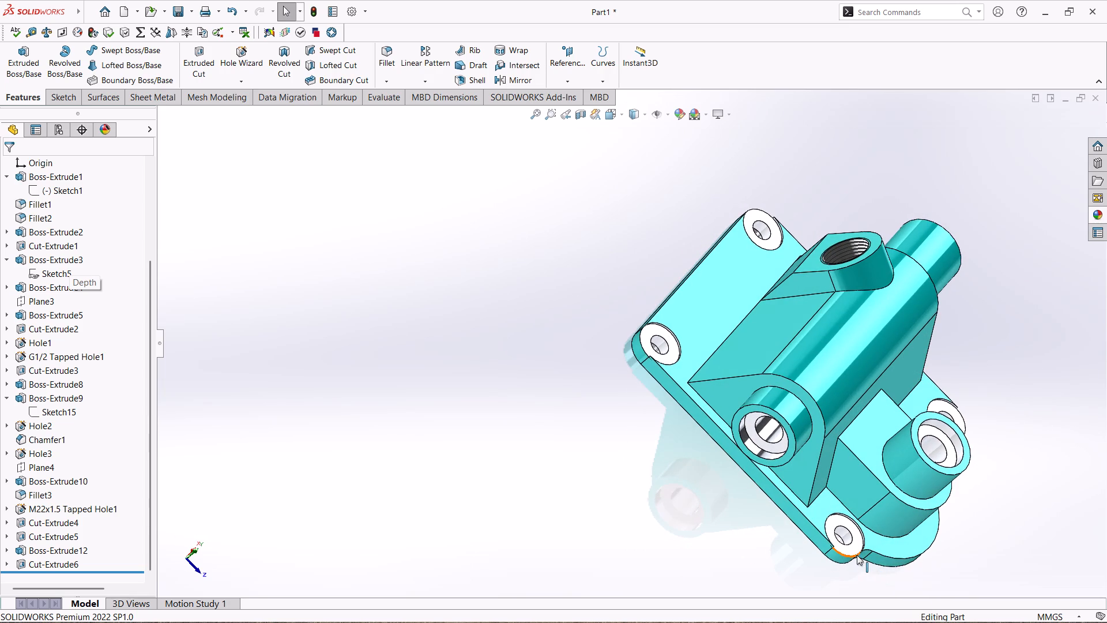
pyautogui.moveTo(1034, 550); pyautogui.dragTo(1011, 541, button='middle')
pyautogui.moveTo(528, 460); pyautogui.dragTo(745, 553, button='middle')
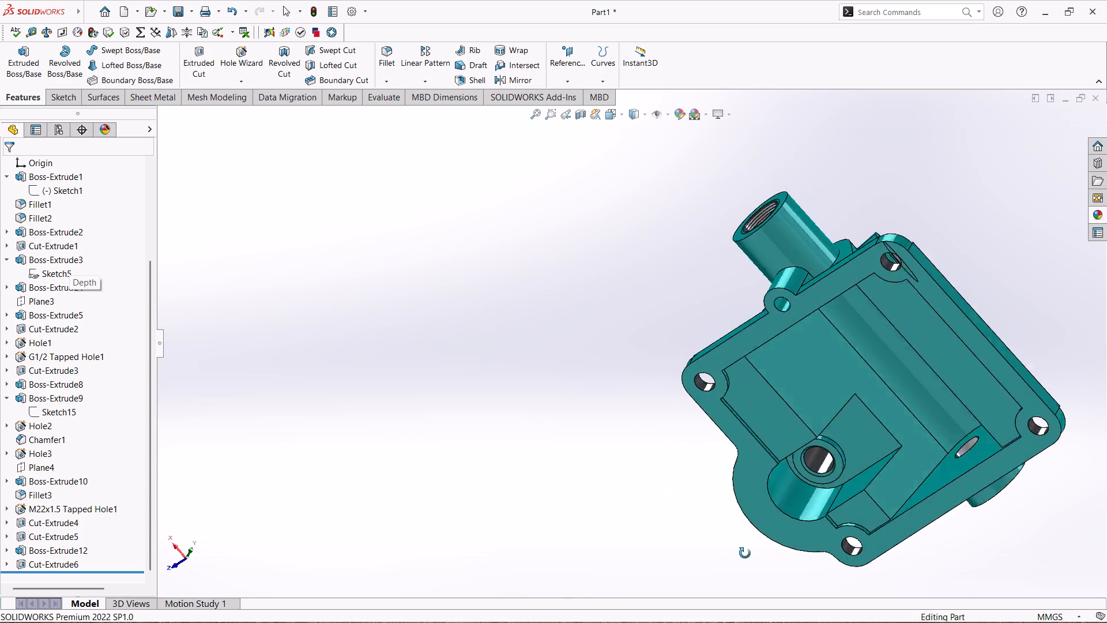
pyautogui.moveTo(745, 553); pyautogui.dragTo(744, 550, button='middle')
pyautogui.moveTo(1042, 195); pyautogui.dragTo(938, 391, button='middle')
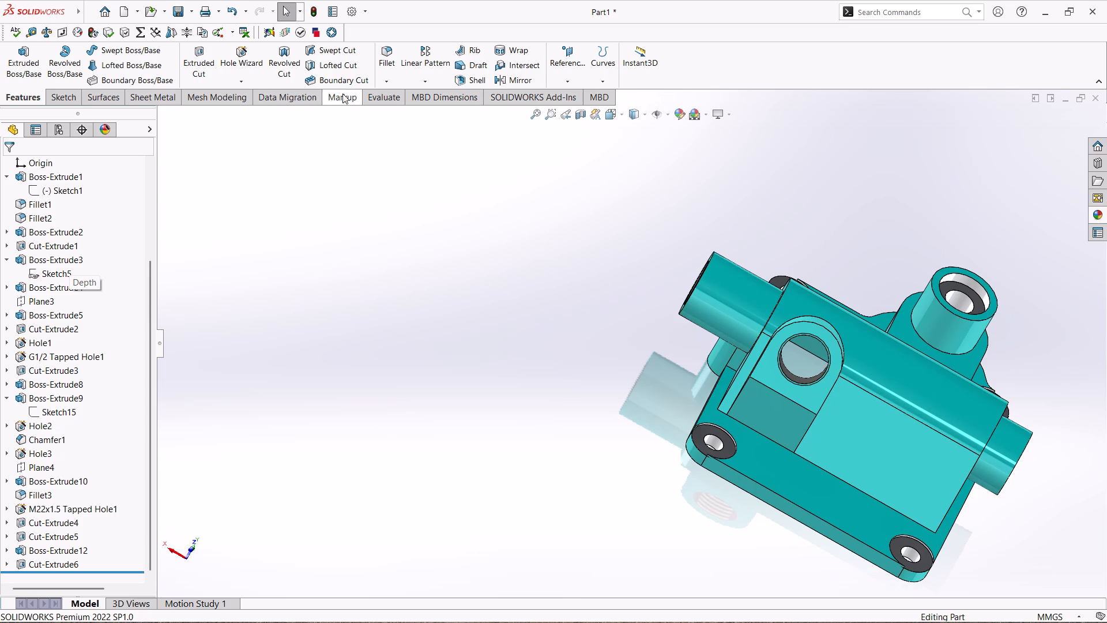
# Chamfer the mouth edge of the M22x1.5 tapped hole with a 1.5 mm distance at 45 degrees.
pyautogui.click(386, 81)
pyautogui.click(391, 109)
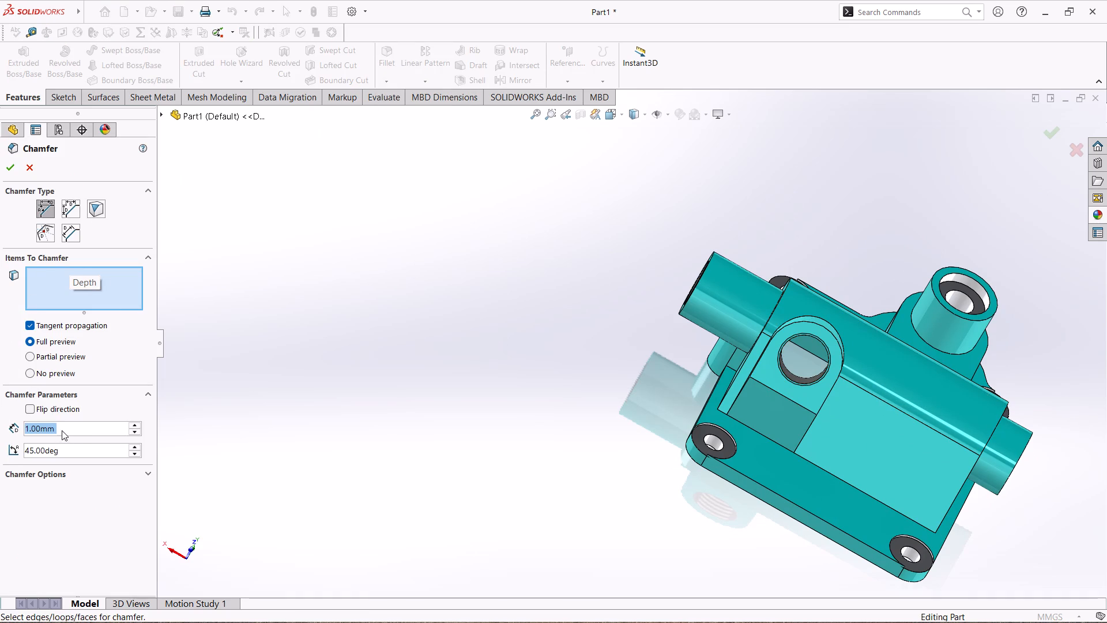
pyautogui.write('1.5')
pyautogui.press('Return')
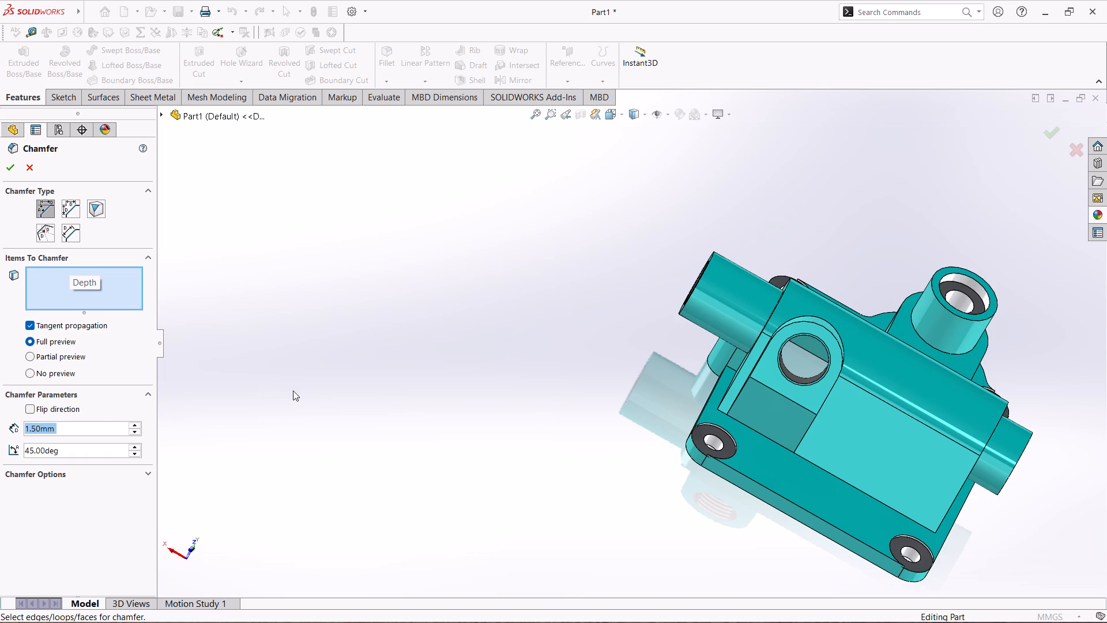
pyautogui.moveTo(473, 340); pyautogui.dragTo(525, 380, button='middle')
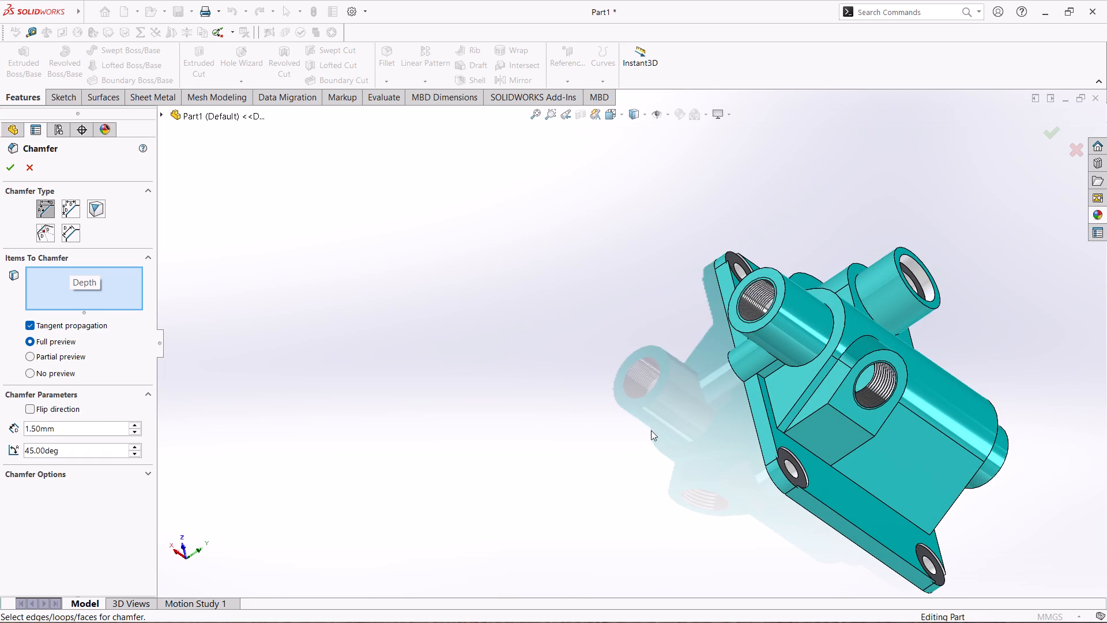
pyautogui.scroll(-5, 876, 412)
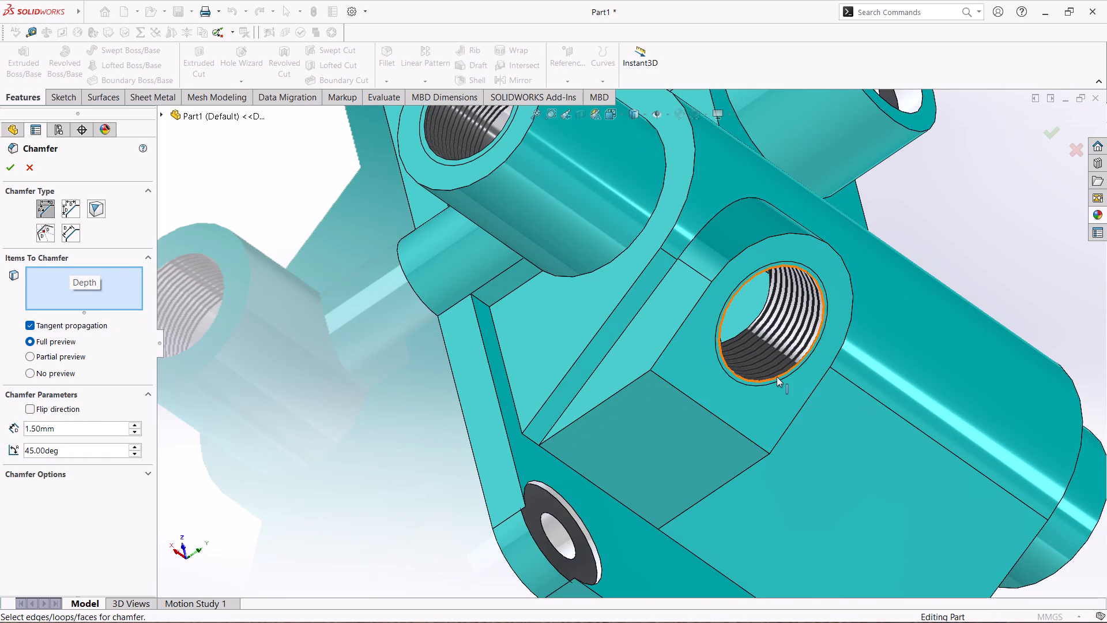
pyautogui.click(777, 377)
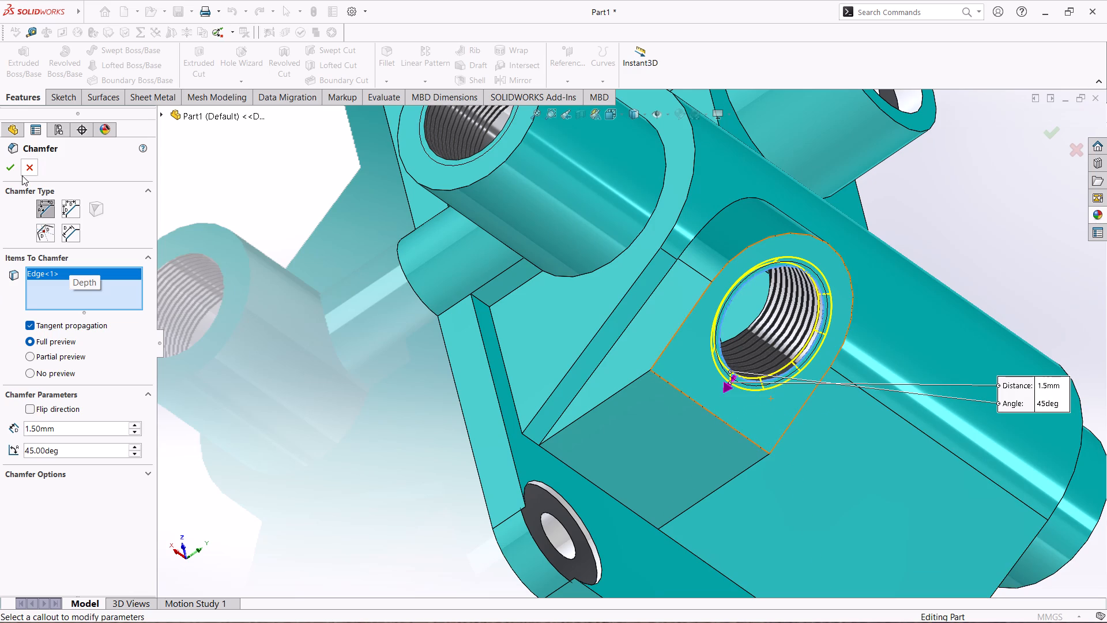
pyautogui.click(11, 168)
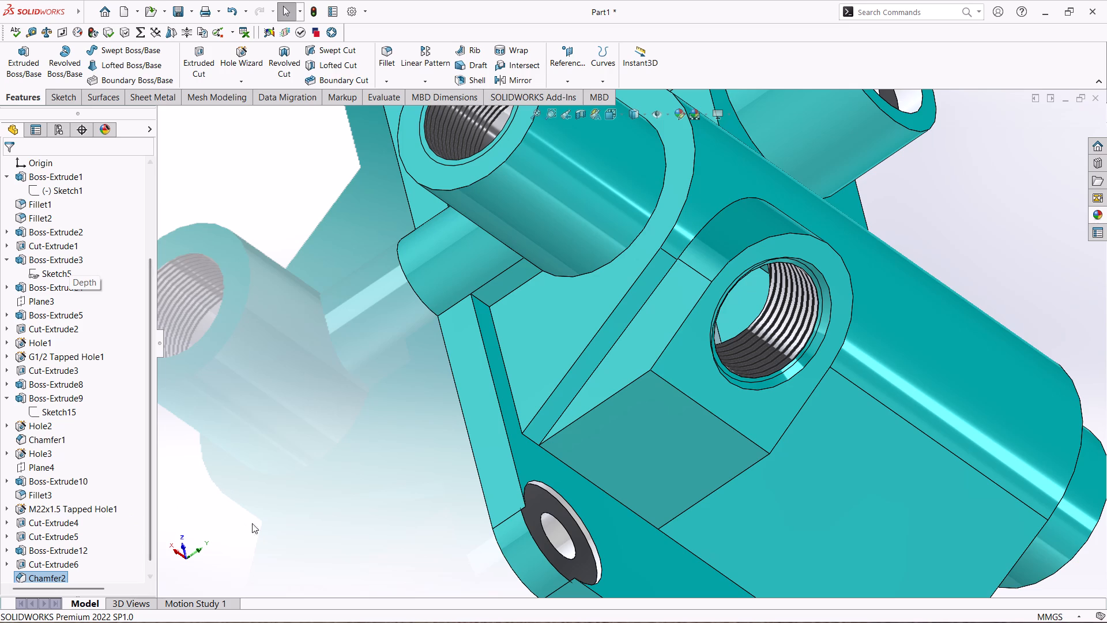
# Open the appearance settings for the new chamfer on the M22x1.5 tapped hole.
pyautogui.scroll(4, 210, 478)
pyautogui.moveTo(791, 193); pyautogui.dragTo(721, 290, button='middle')
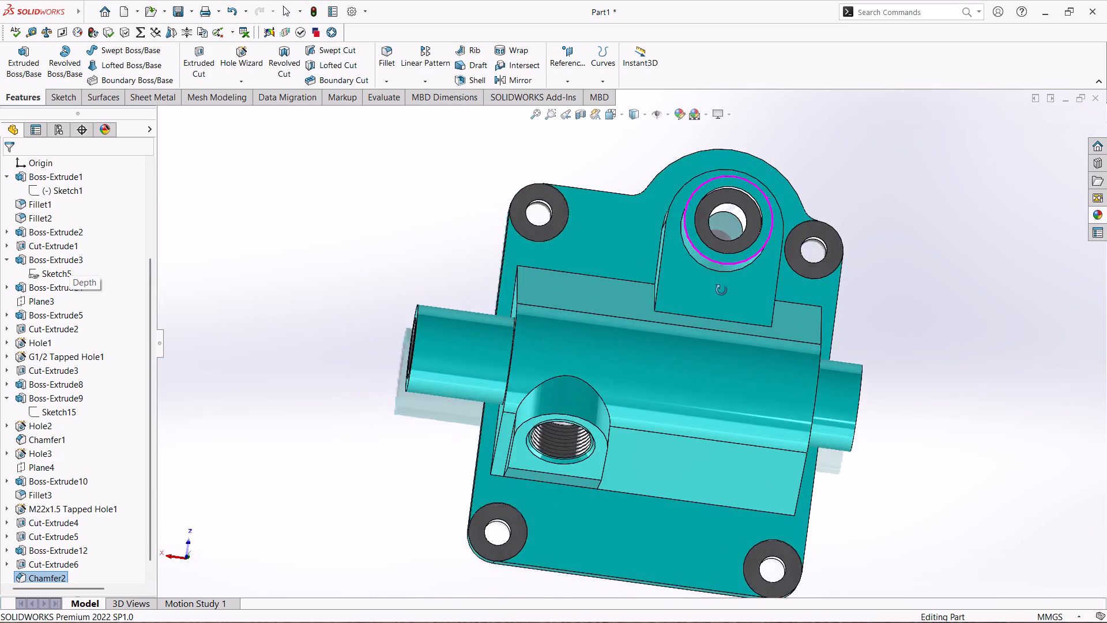
pyautogui.moveTo(721, 290); pyautogui.dragTo(690, 145, button='middle')
pyautogui.moveTo(793, 347); pyautogui.dragTo(788, 373, button='middle')
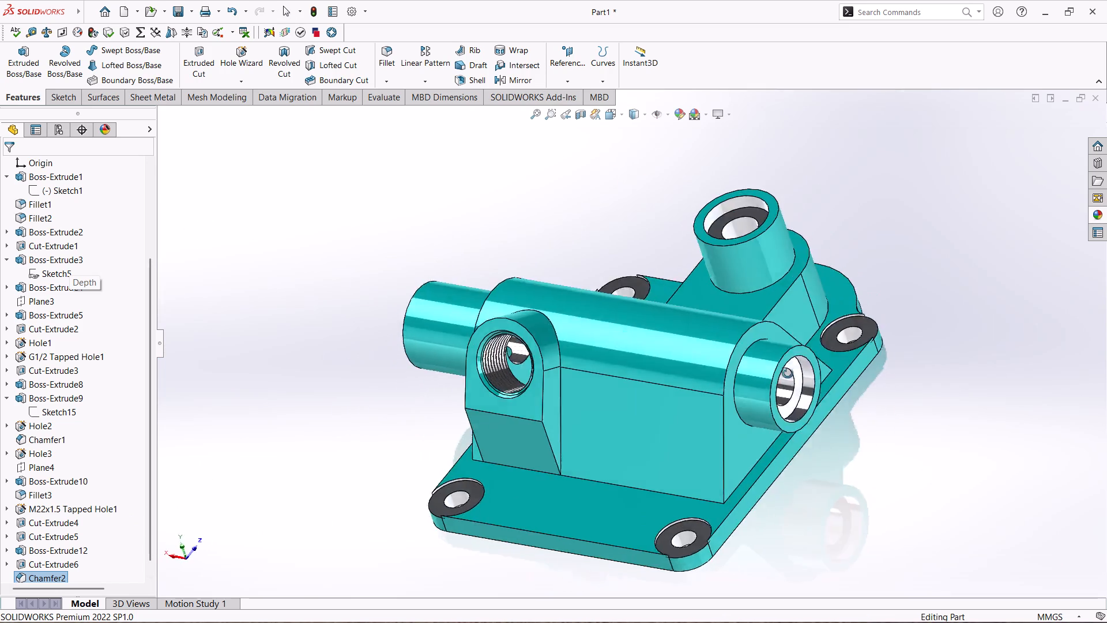
pyautogui.moveTo(788, 373); pyautogui.dragTo(830, 339, button='middle')
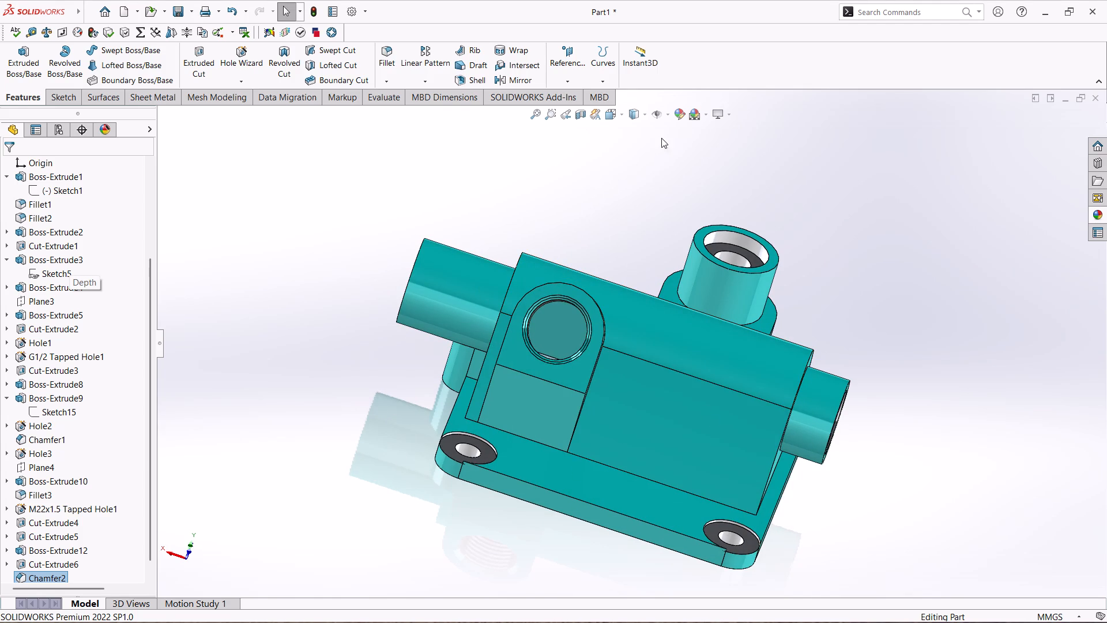
pyautogui.click(680, 114)
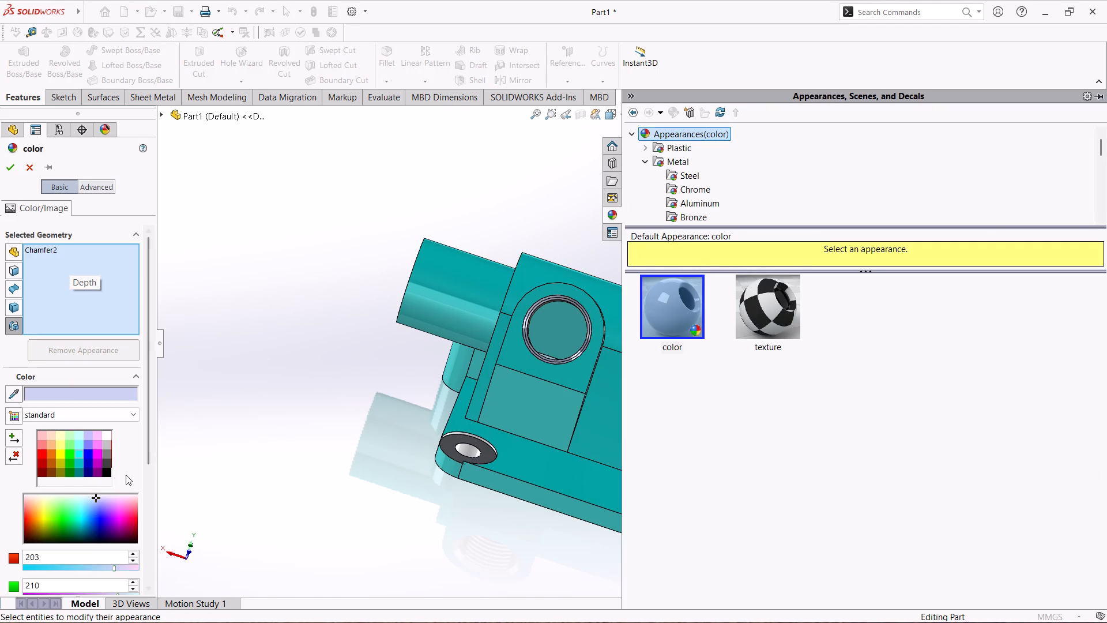
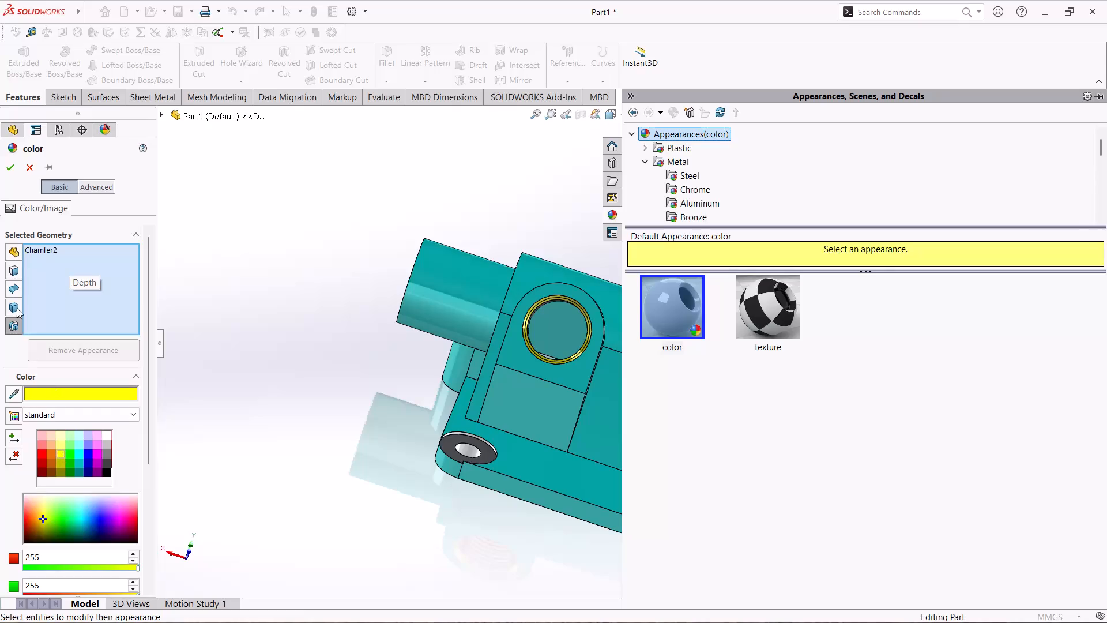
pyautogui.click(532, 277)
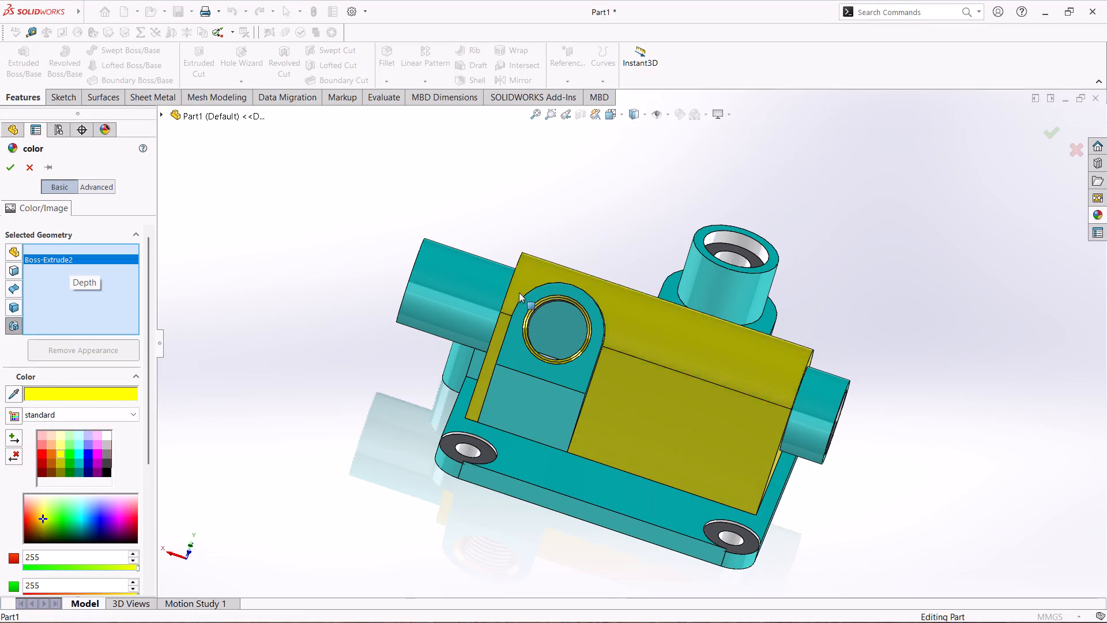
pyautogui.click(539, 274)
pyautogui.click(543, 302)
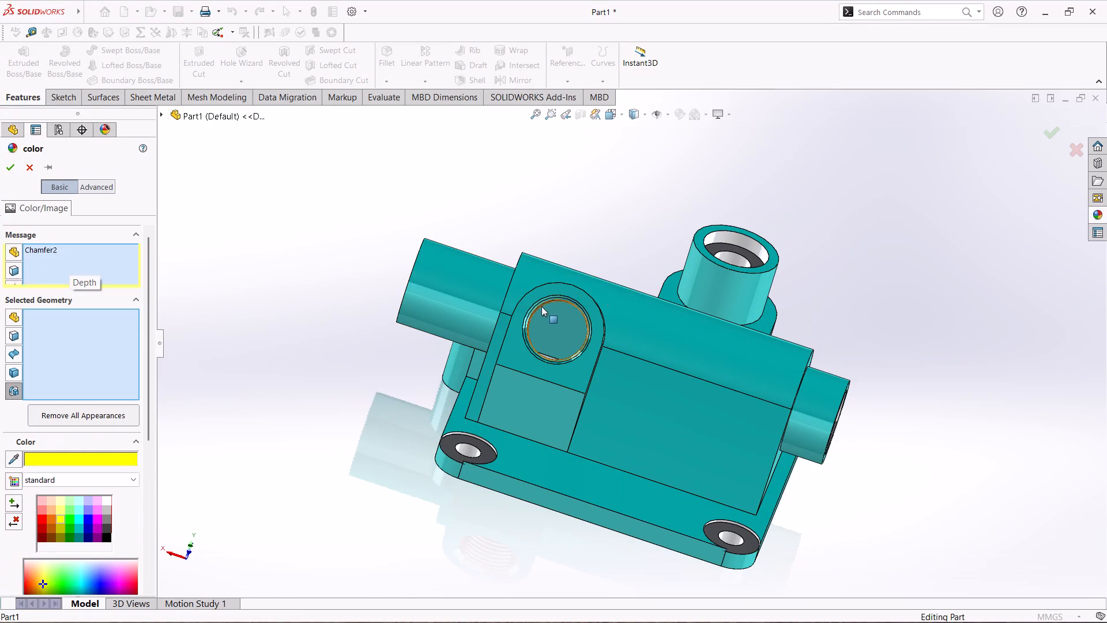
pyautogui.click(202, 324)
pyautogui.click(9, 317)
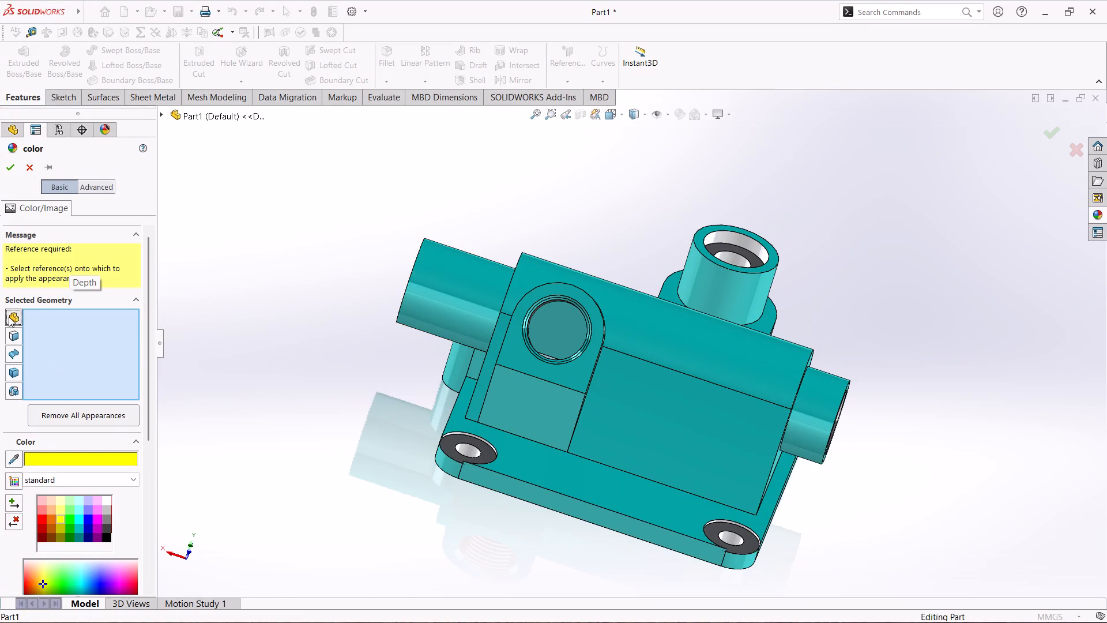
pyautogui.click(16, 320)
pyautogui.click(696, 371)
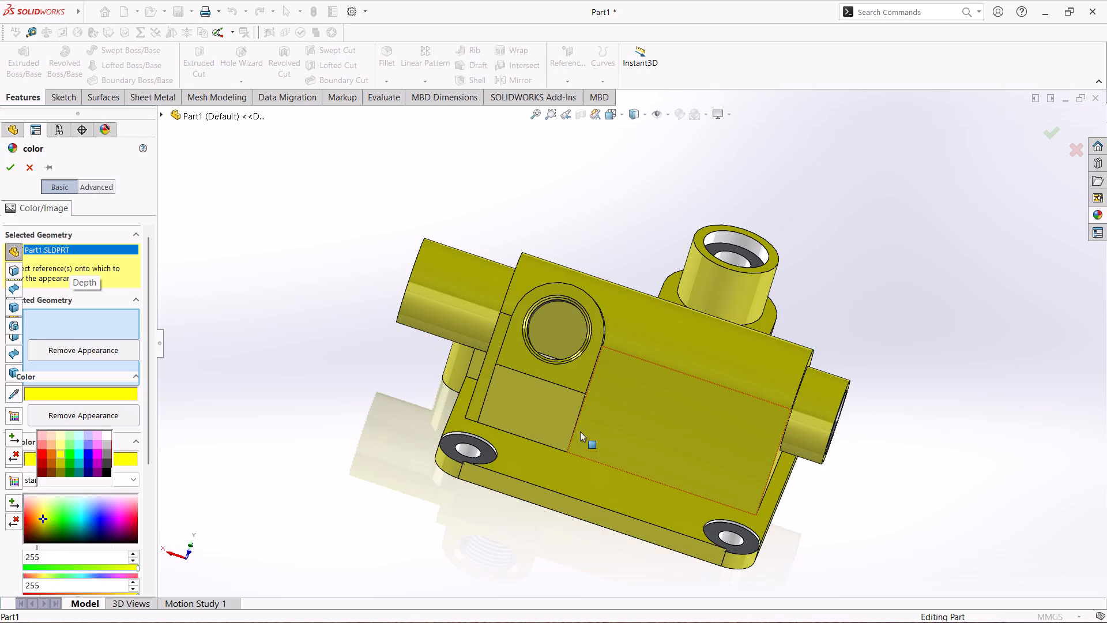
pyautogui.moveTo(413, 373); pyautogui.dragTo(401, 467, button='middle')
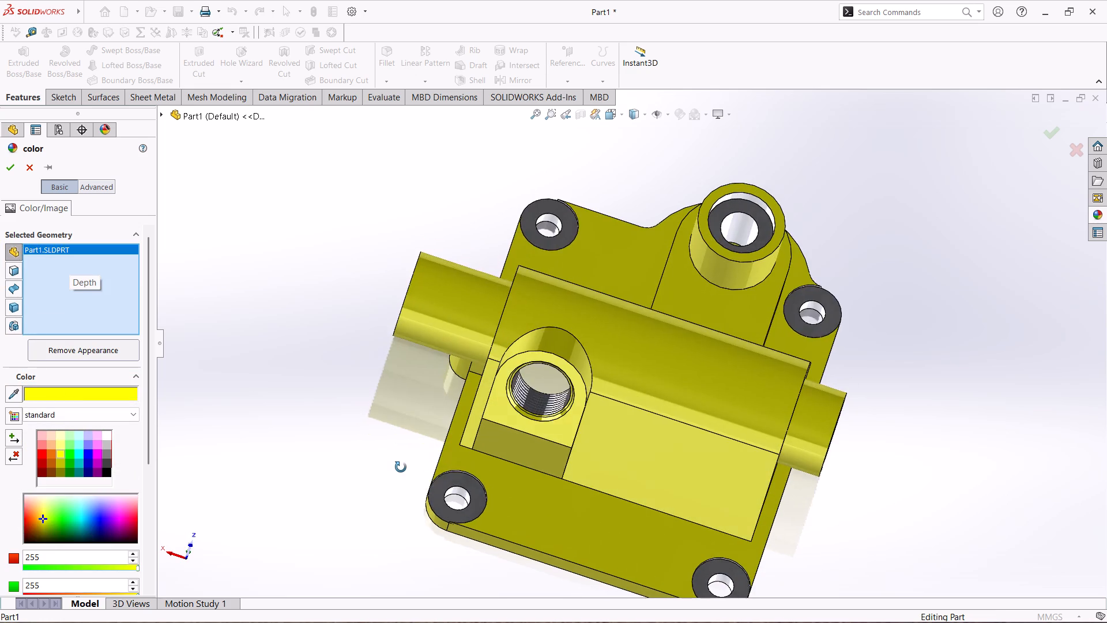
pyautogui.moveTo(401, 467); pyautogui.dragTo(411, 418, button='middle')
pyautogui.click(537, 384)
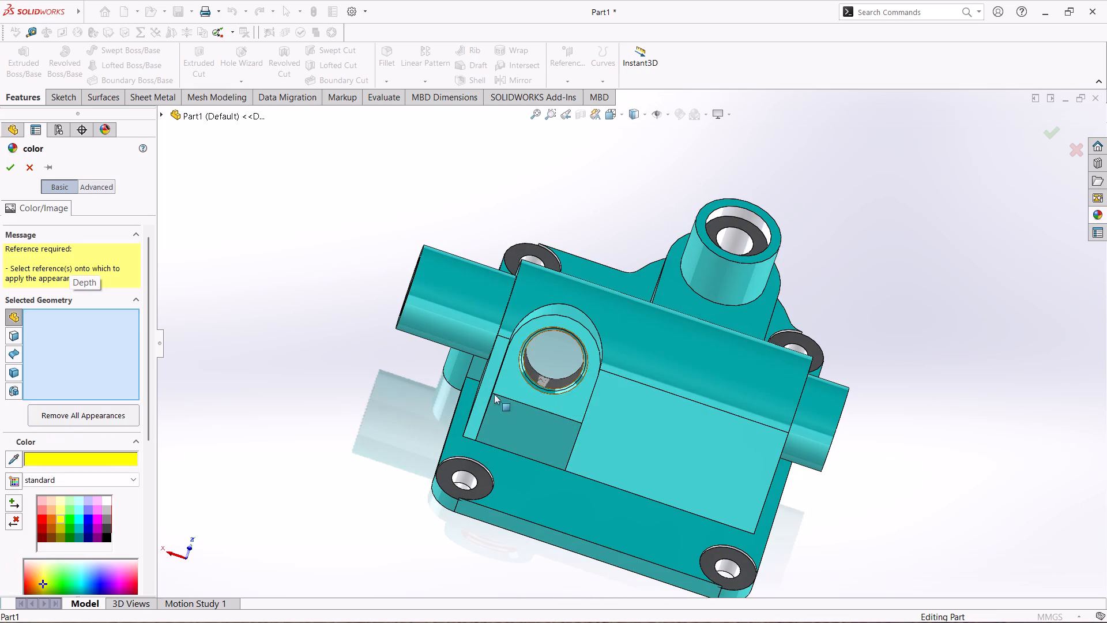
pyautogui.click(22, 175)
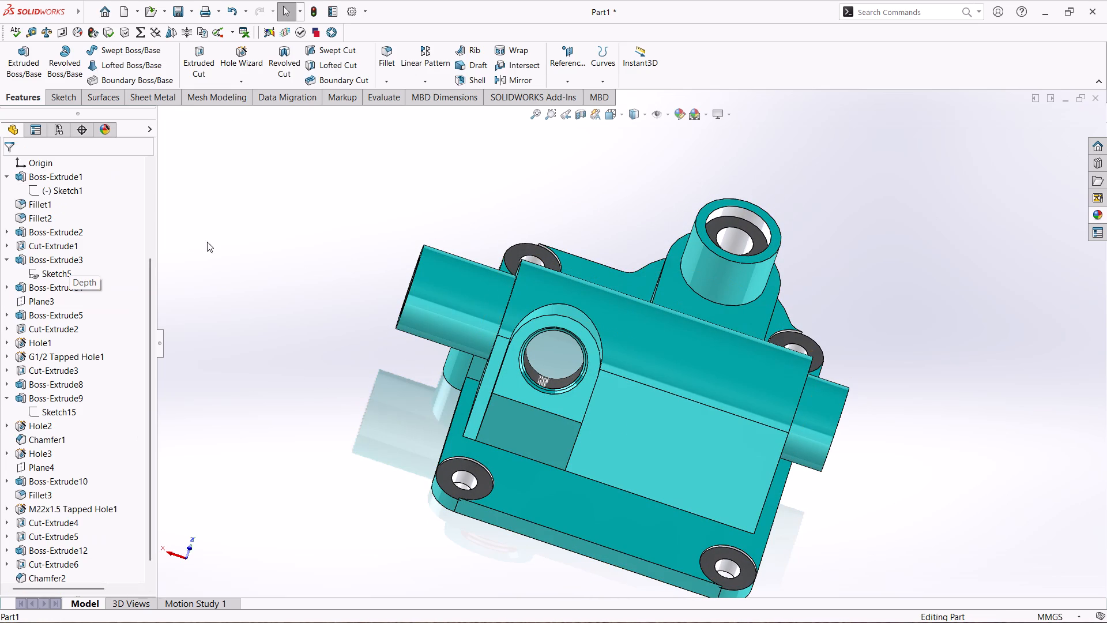
# Undo the last chamfer on the threaded hole of the raised boss.
pyautogui.scroll(-4, 543, 386)
pyautogui.click(552, 366)
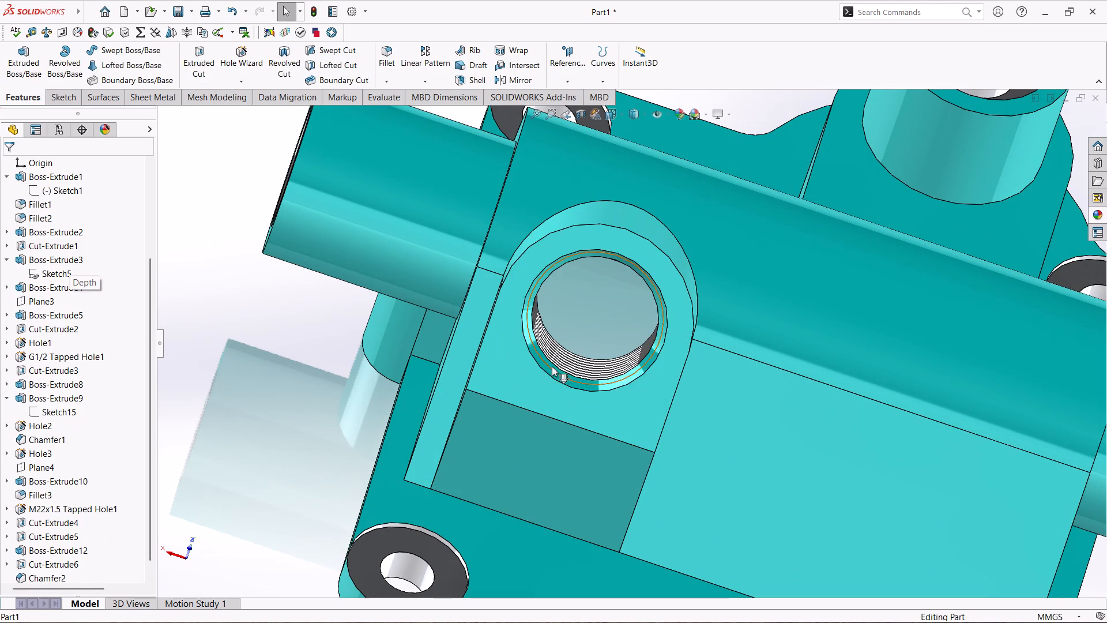
pyautogui.click(551, 370)
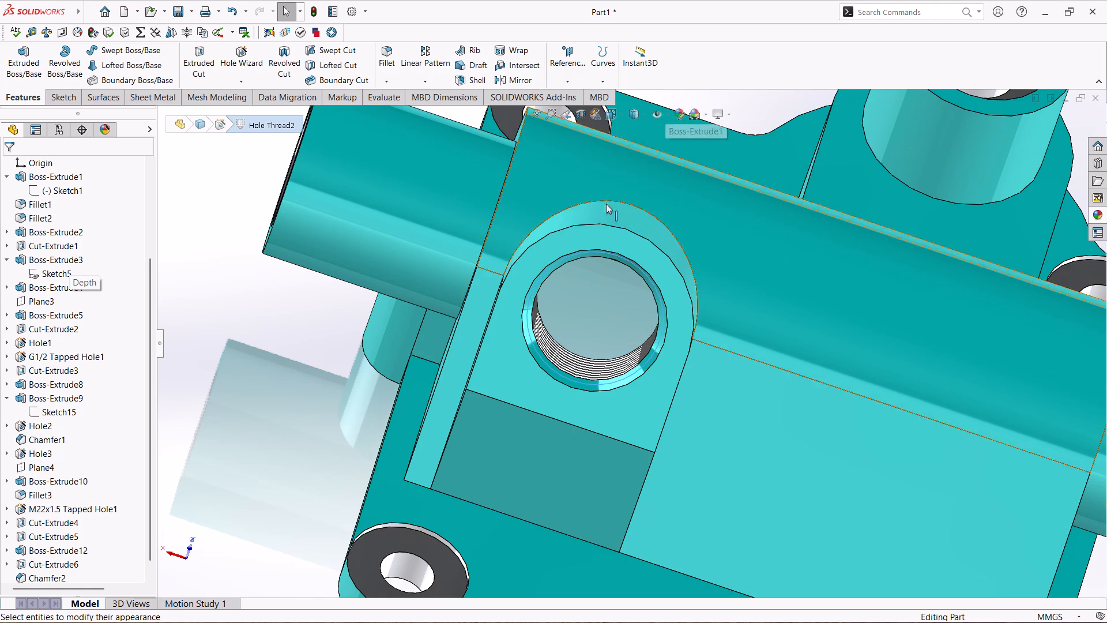
pyautogui.hotkey('ctrl', 'z')
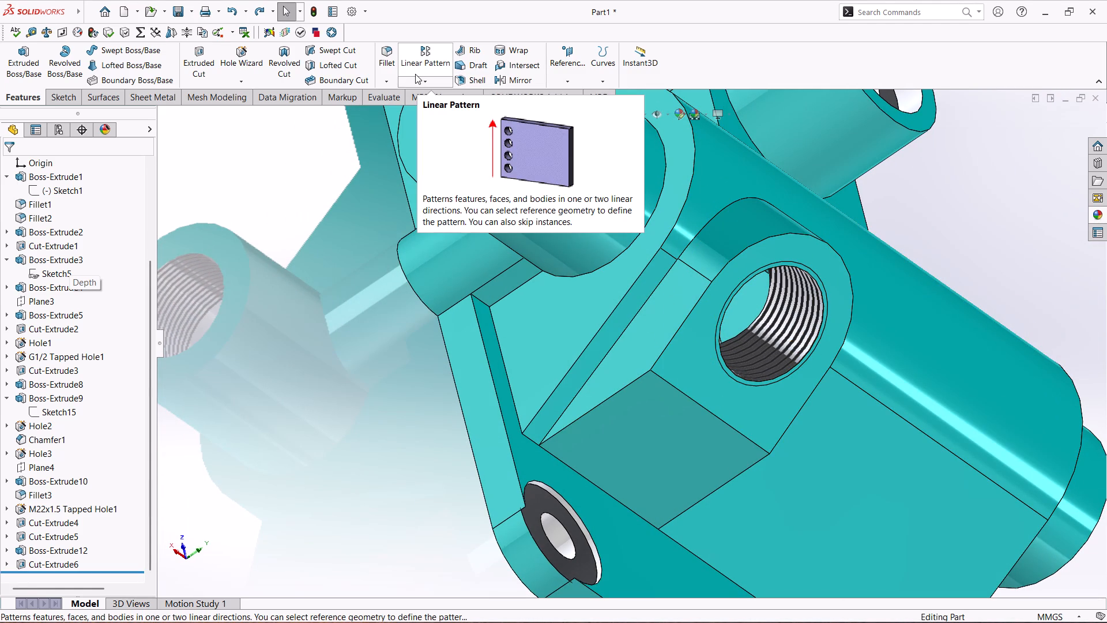
# Chamfer the circular edge of the raised boss's threaded hole by 1.5 mm at 45 degrees.
pyautogui.click(396, 78)
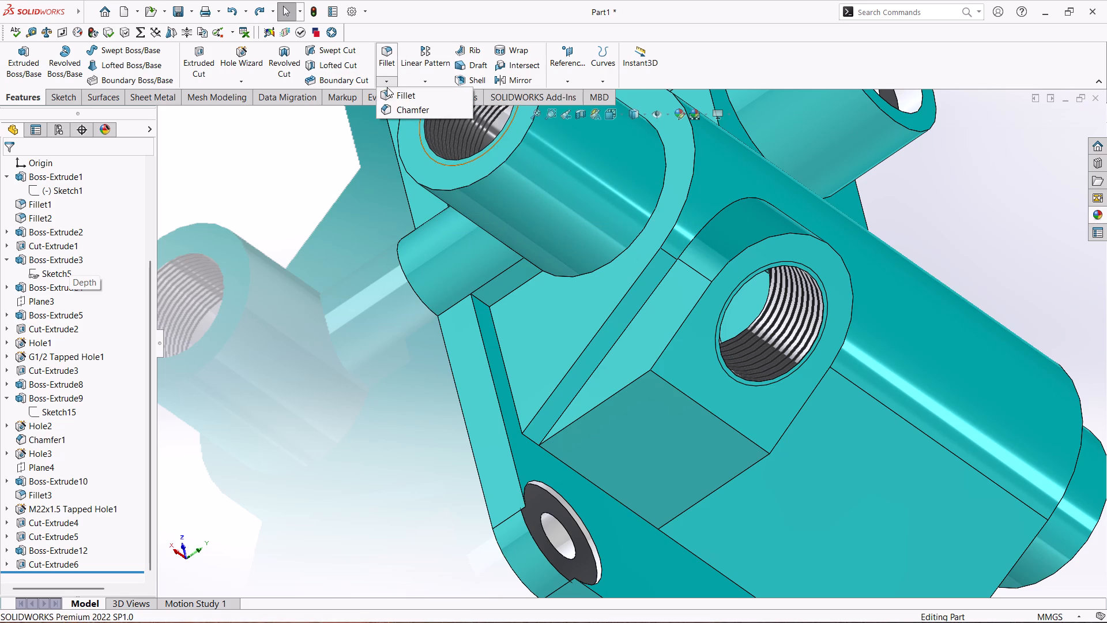
pyautogui.click(401, 108)
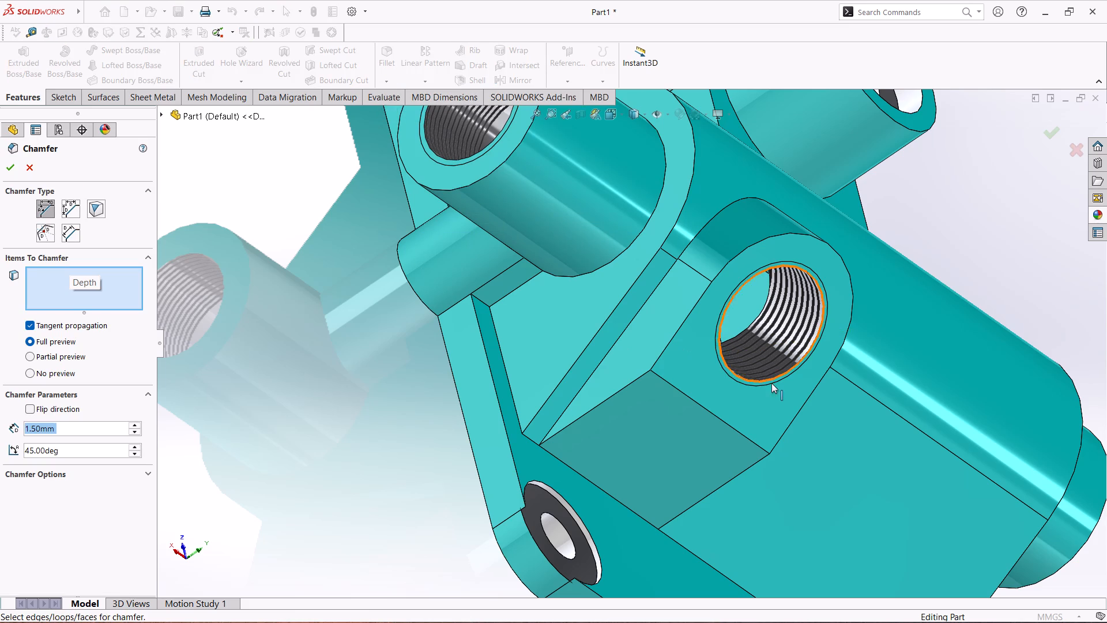
pyautogui.click(773, 378)
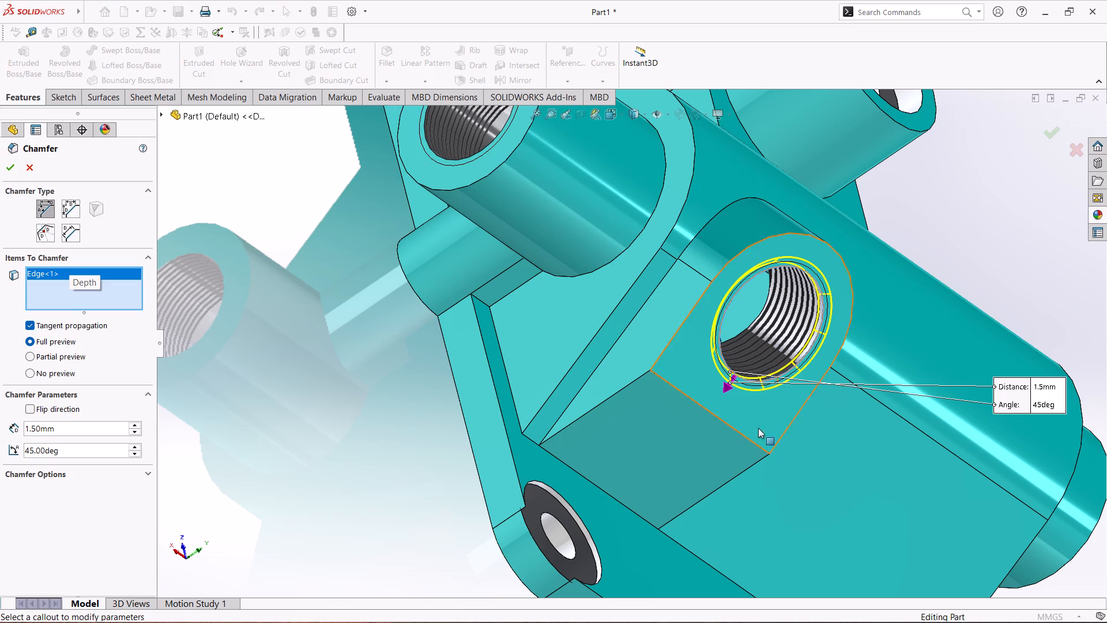
pyautogui.click(9, 168)
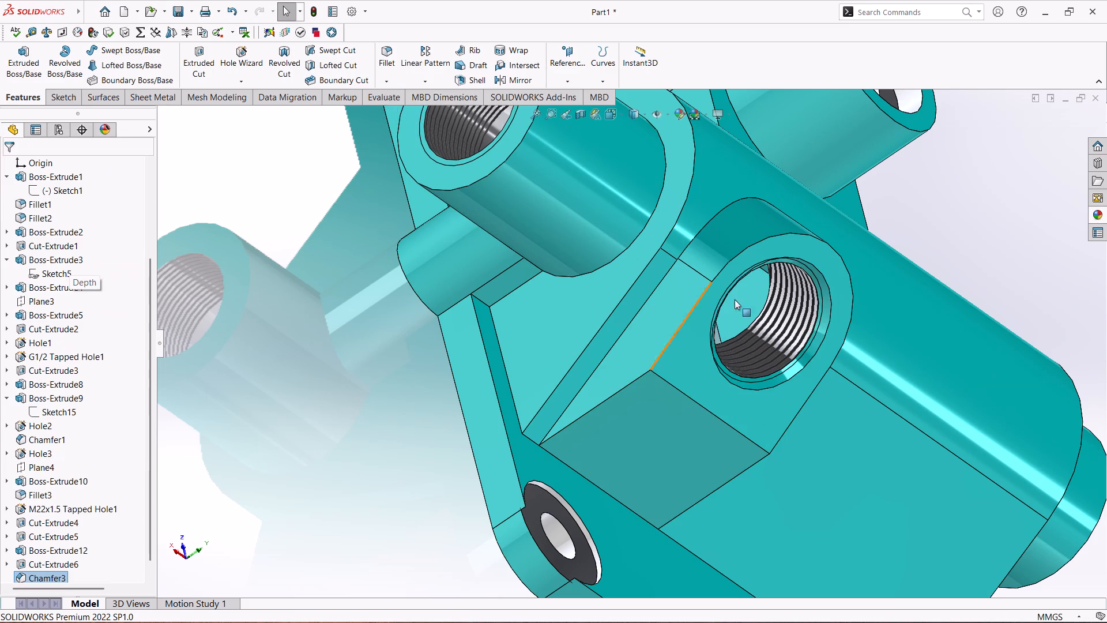
# Colour the new chamfer face on the threaded hole light grey from the standard swatches.
pyautogui.click(790, 373)
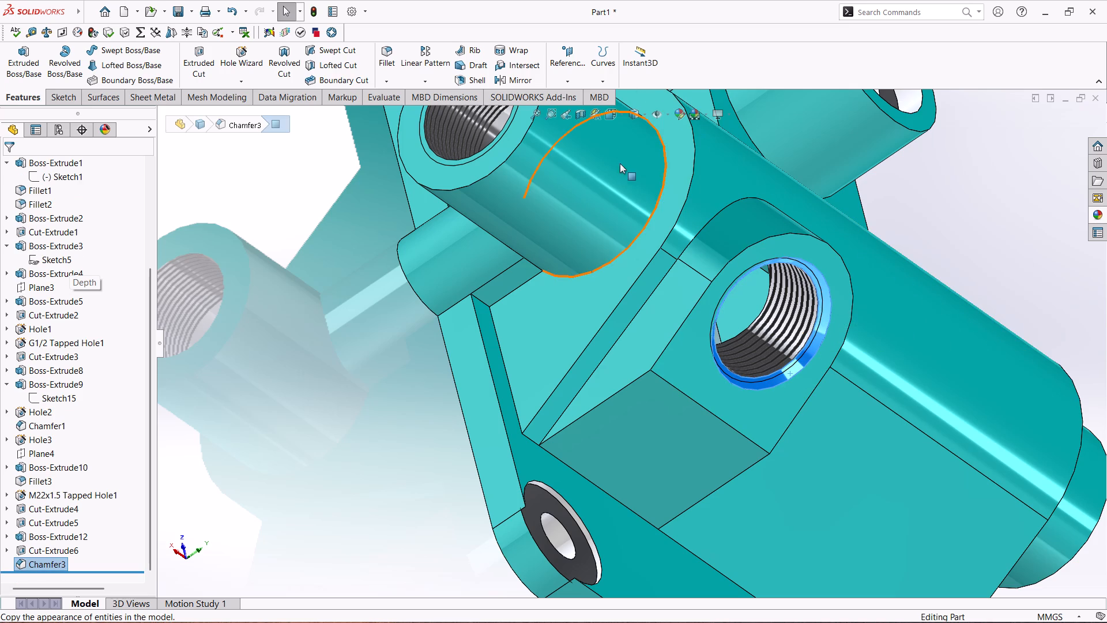
pyautogui.click(676, 112)
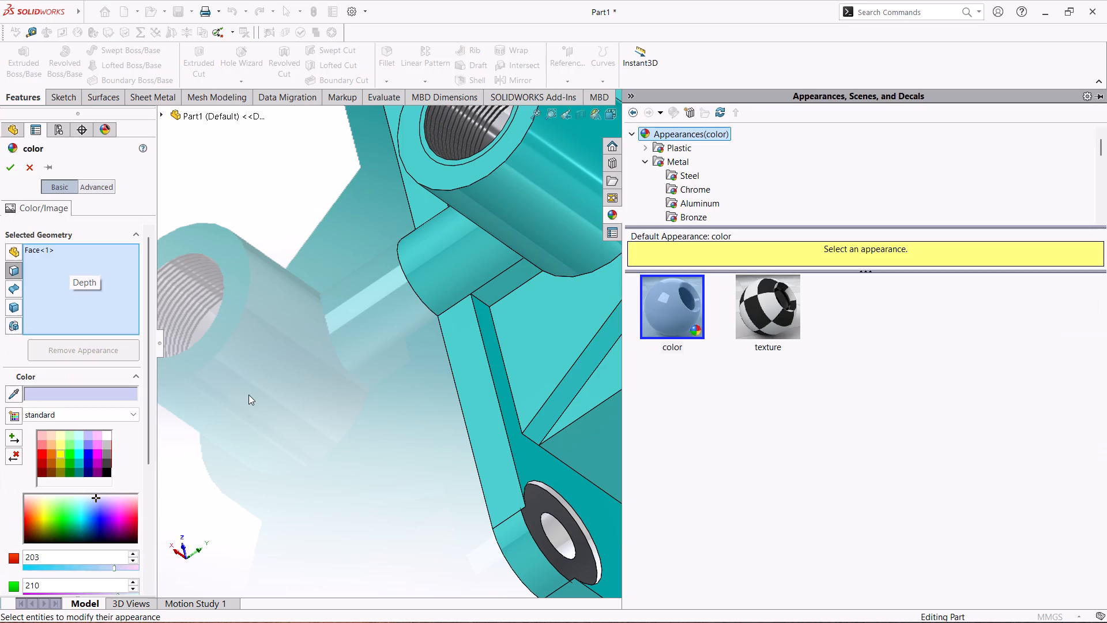
pyautogui.click(108, 444)
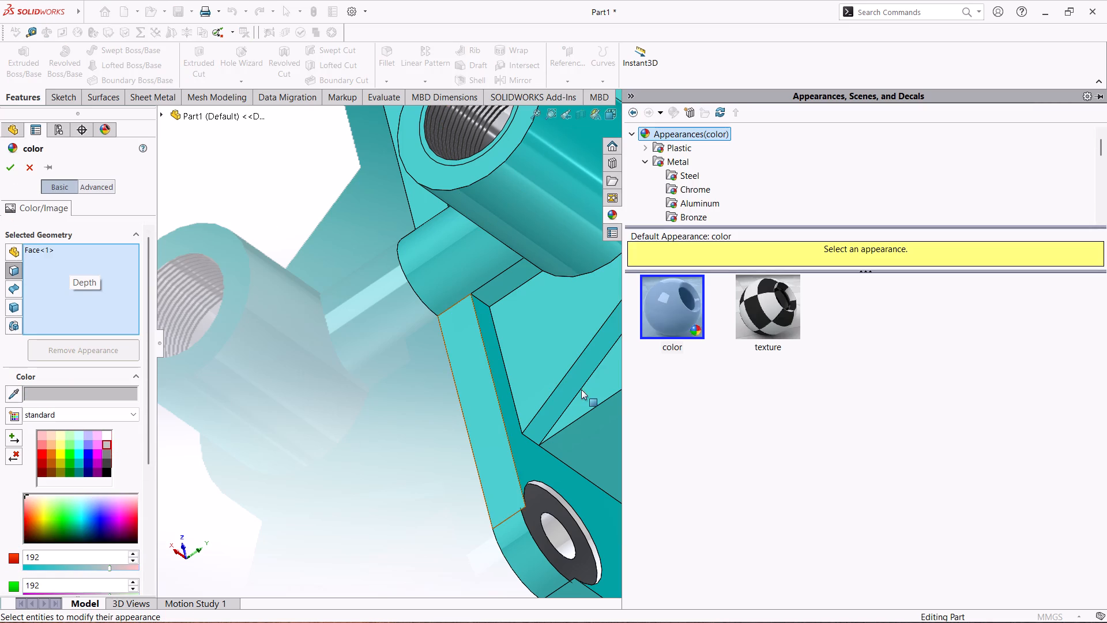
pyautogui.click(418, 475)
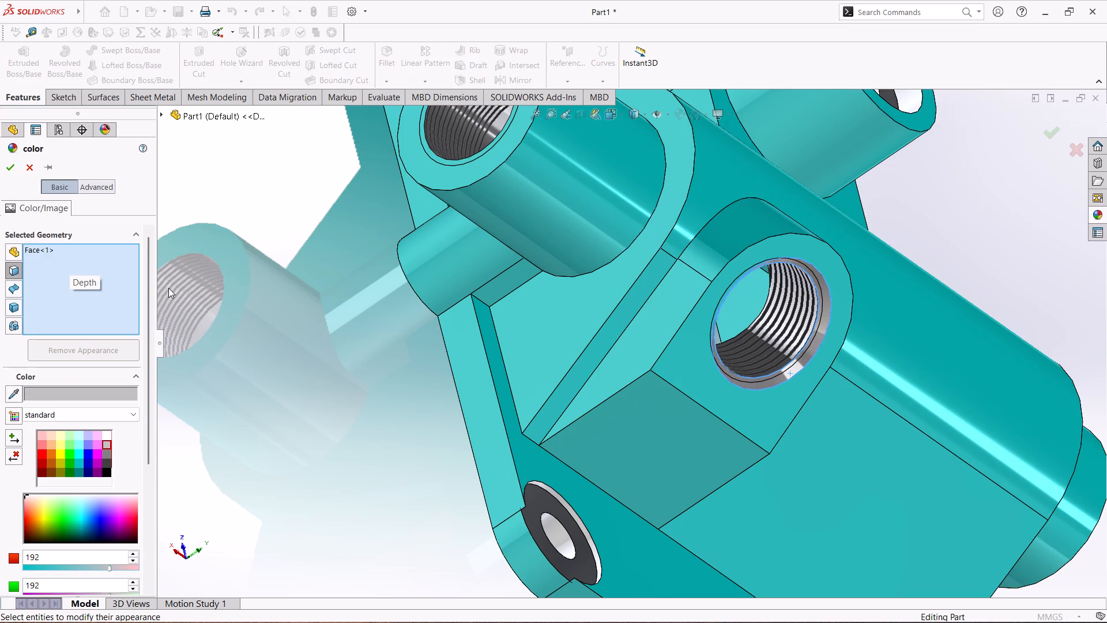
pyautogui.click(2, 170)
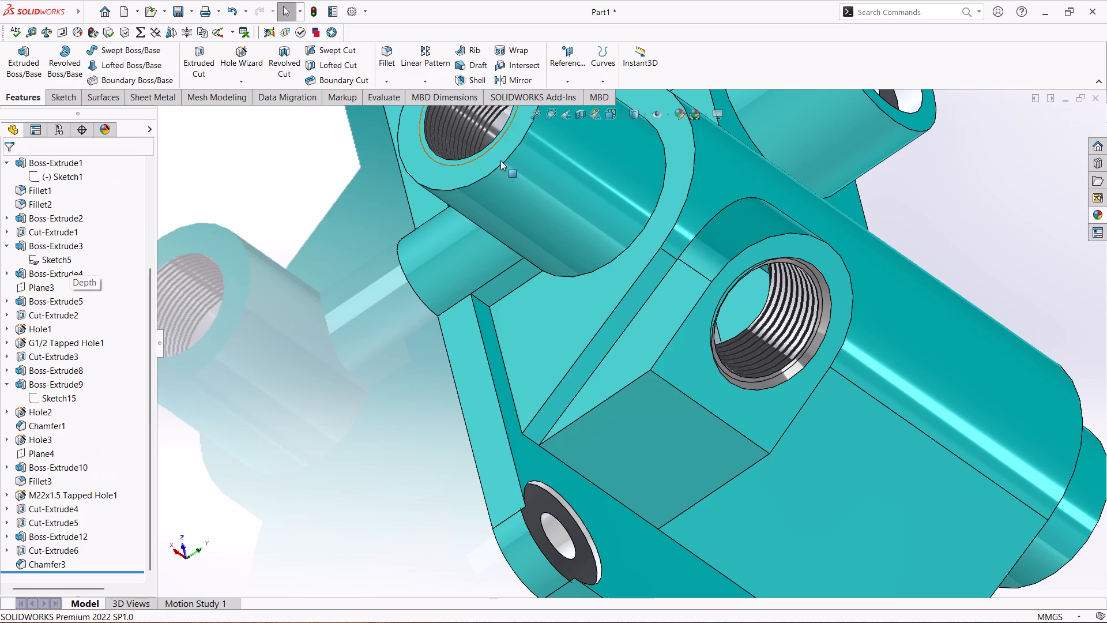
# Edit the appearance of the whole part and try yellow as its colour.
pyautogui.click(348, 279)
pyautogui.click(683, 114)
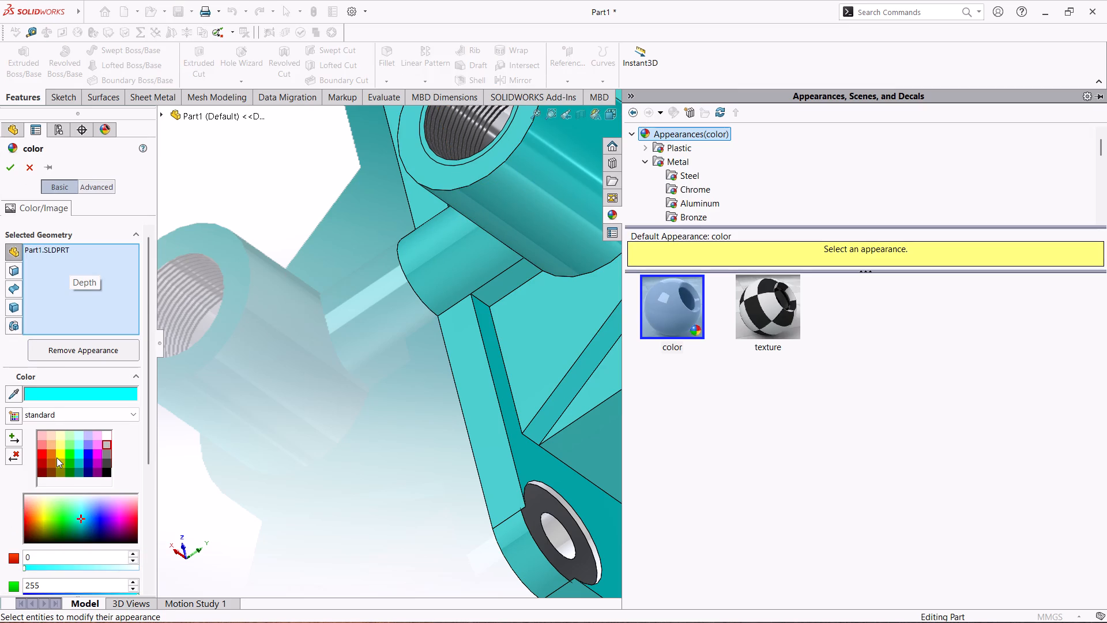
pyautogui.click(57, 457)
pyautogui.scroll(-2, 266, 460)
pyautogui.scroll(5, 266, 460)
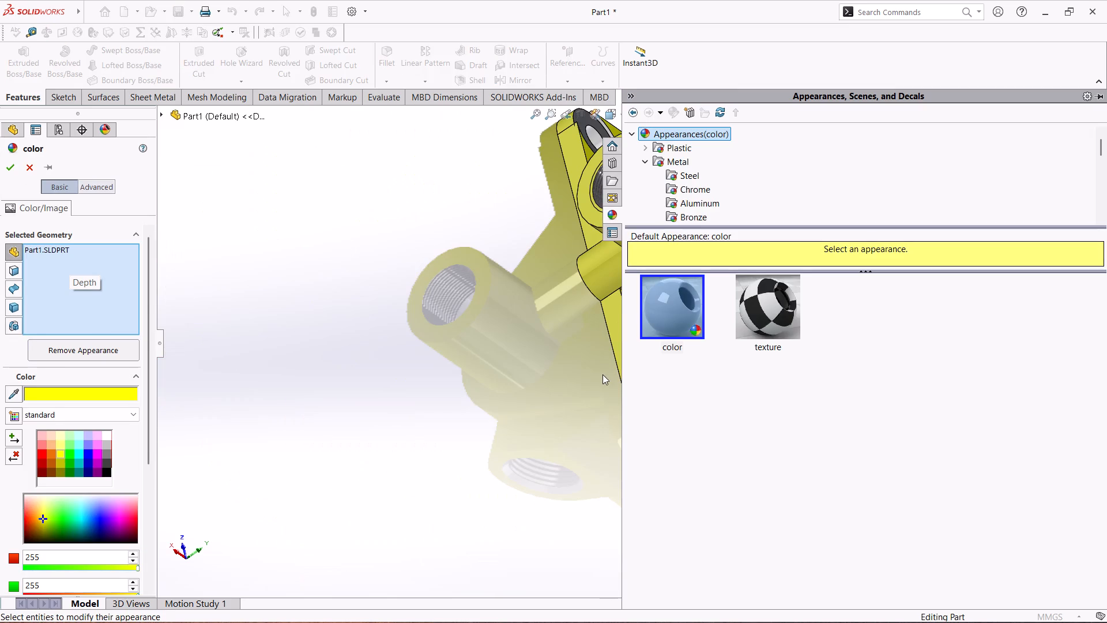
pyautogui.click(574, 385)
pyautogui.moveTo(610, 483); pyautogui.dragTo(555, 492, button='middle')
pyautogui.scroll(3, 544, 487)
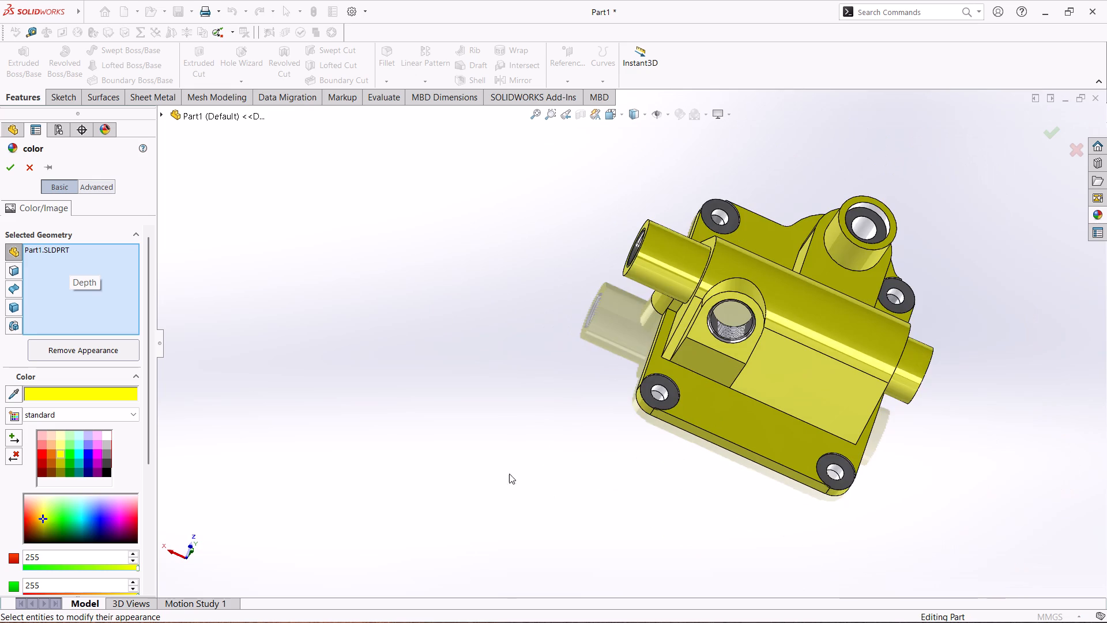
pyautogui.moveTo(962, 494); pyautogui.dragTo(928, 515, button='middle')
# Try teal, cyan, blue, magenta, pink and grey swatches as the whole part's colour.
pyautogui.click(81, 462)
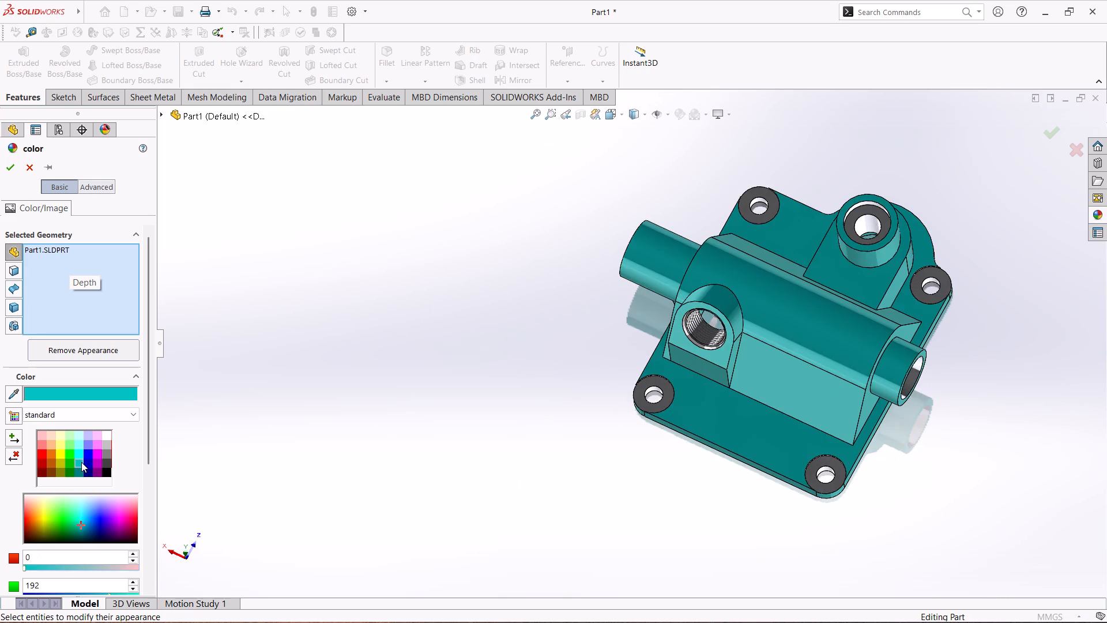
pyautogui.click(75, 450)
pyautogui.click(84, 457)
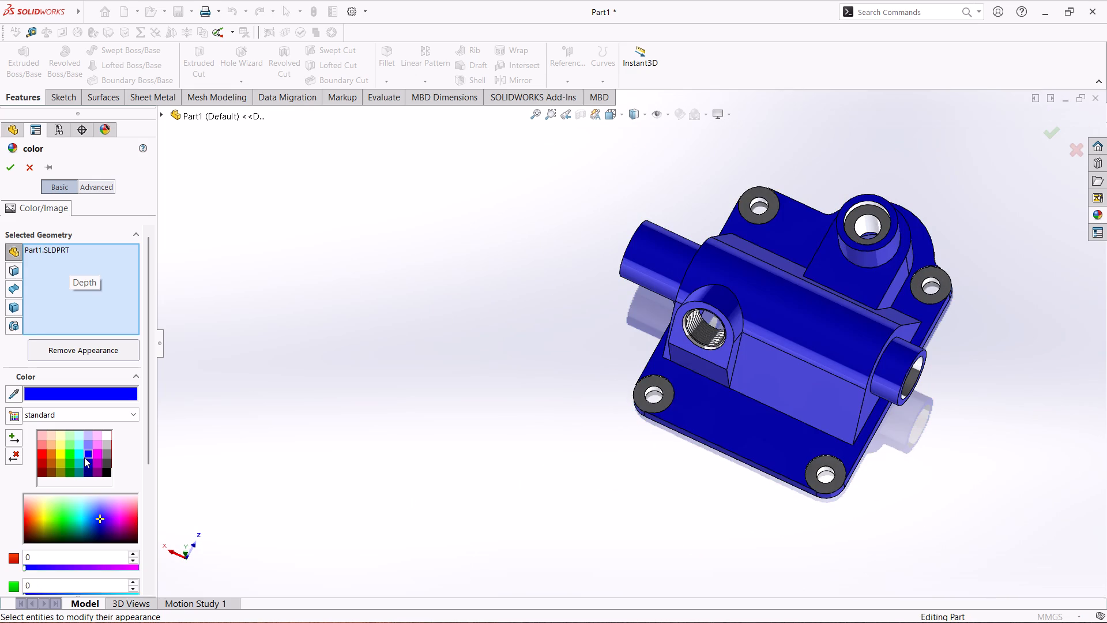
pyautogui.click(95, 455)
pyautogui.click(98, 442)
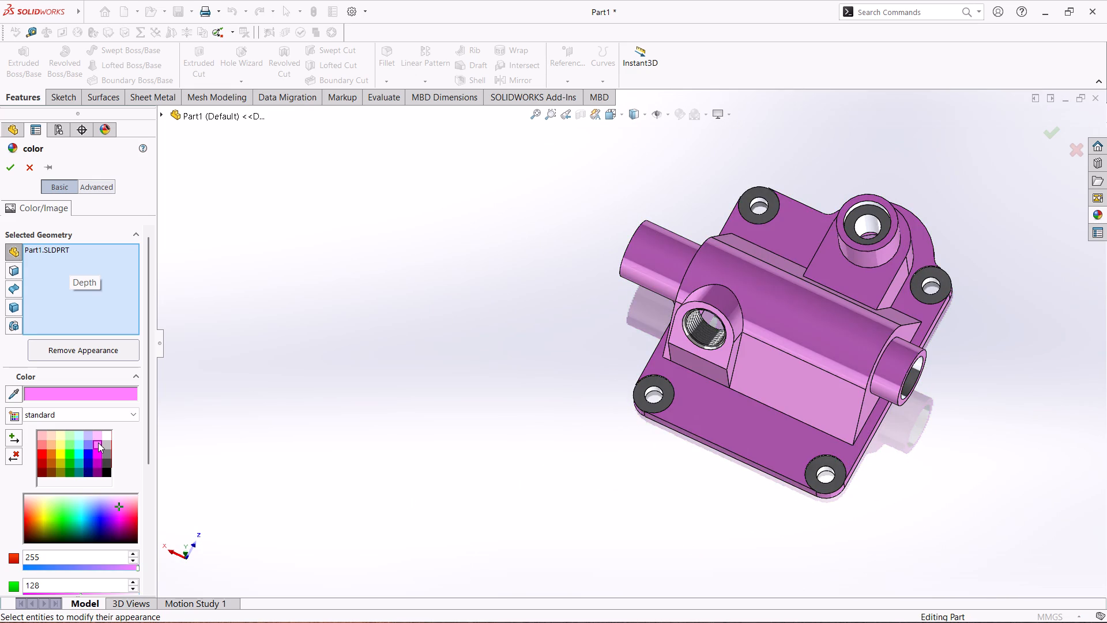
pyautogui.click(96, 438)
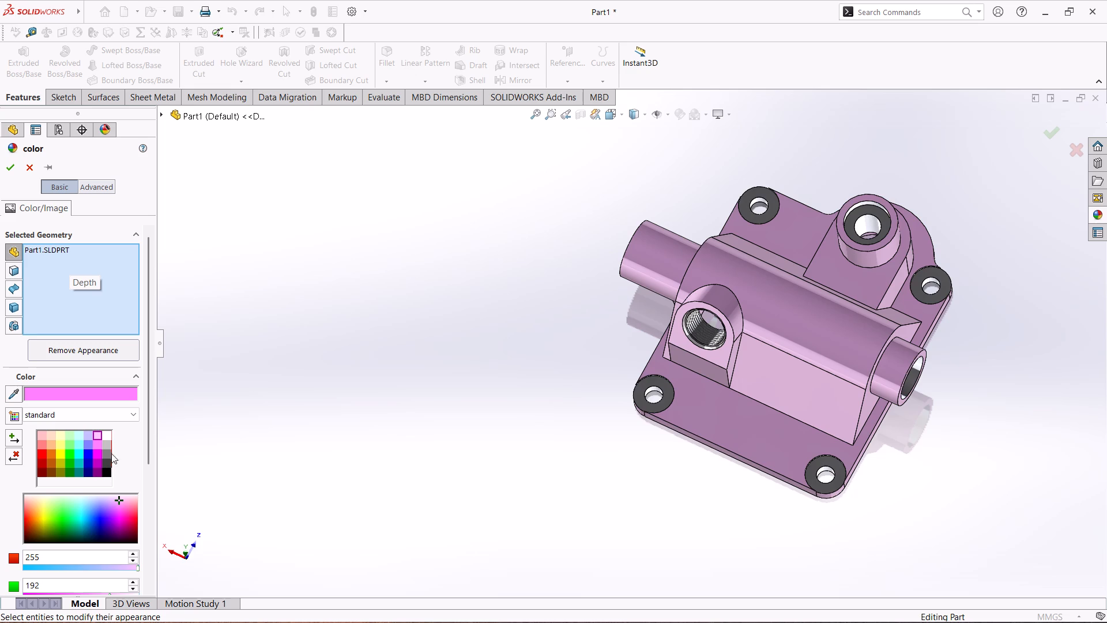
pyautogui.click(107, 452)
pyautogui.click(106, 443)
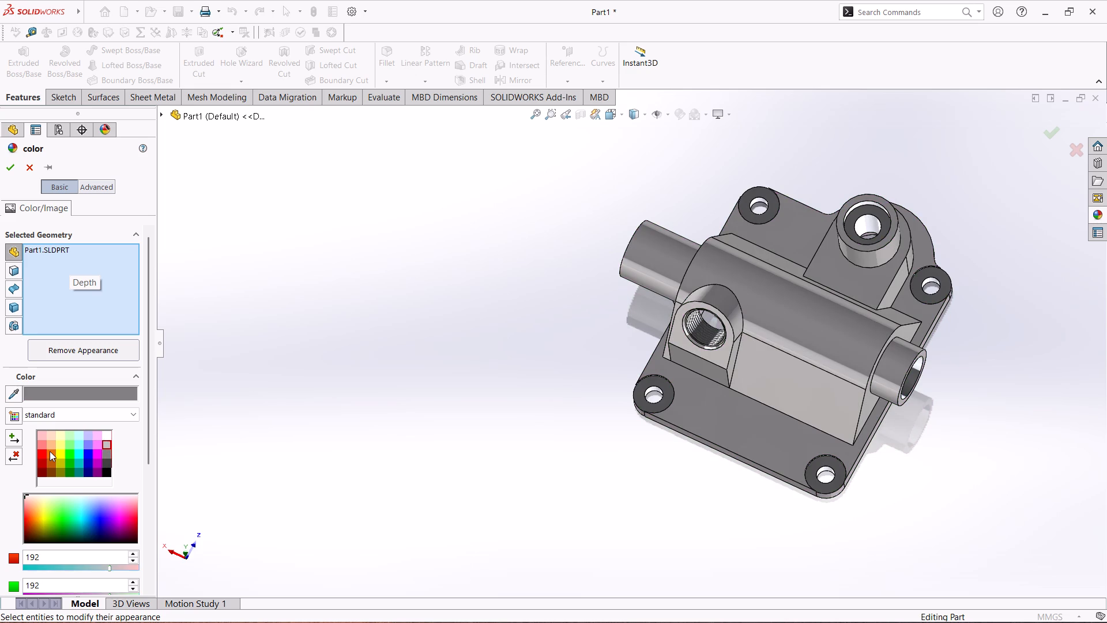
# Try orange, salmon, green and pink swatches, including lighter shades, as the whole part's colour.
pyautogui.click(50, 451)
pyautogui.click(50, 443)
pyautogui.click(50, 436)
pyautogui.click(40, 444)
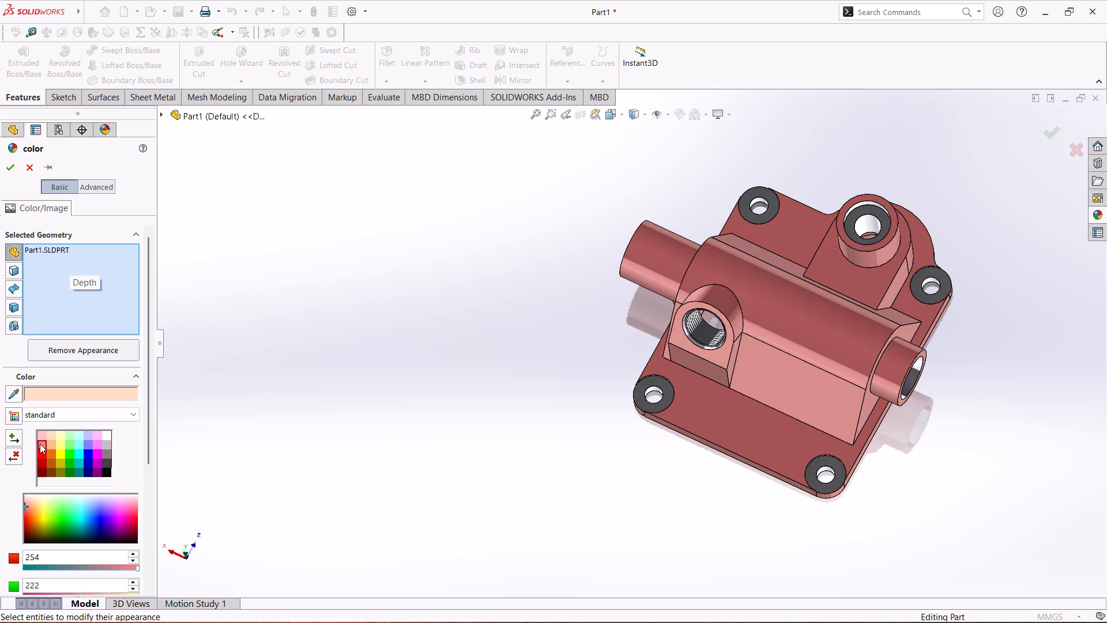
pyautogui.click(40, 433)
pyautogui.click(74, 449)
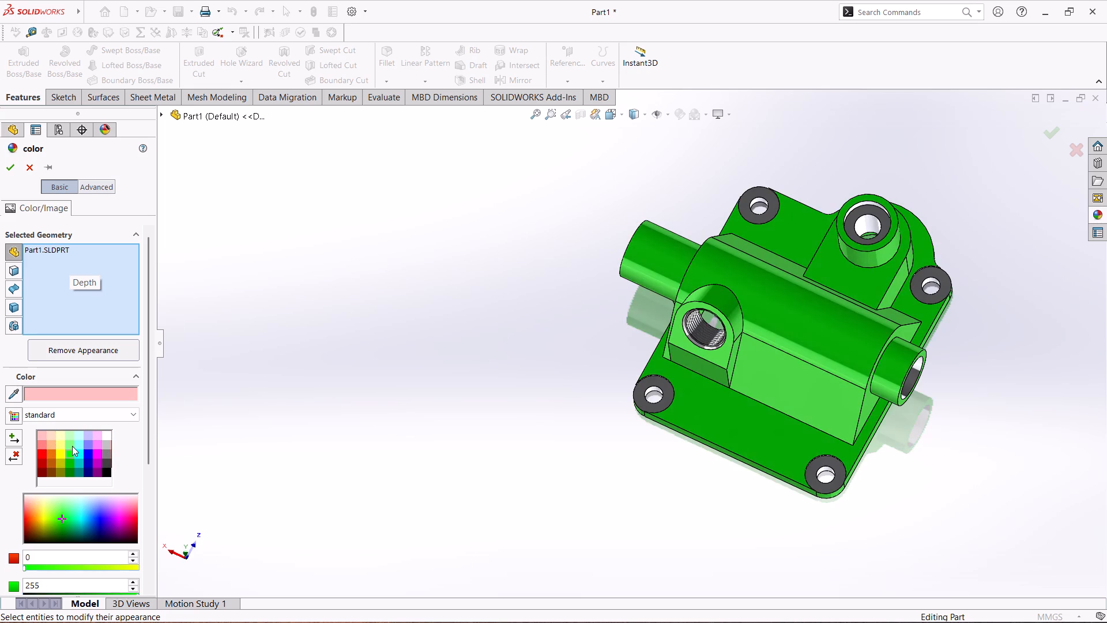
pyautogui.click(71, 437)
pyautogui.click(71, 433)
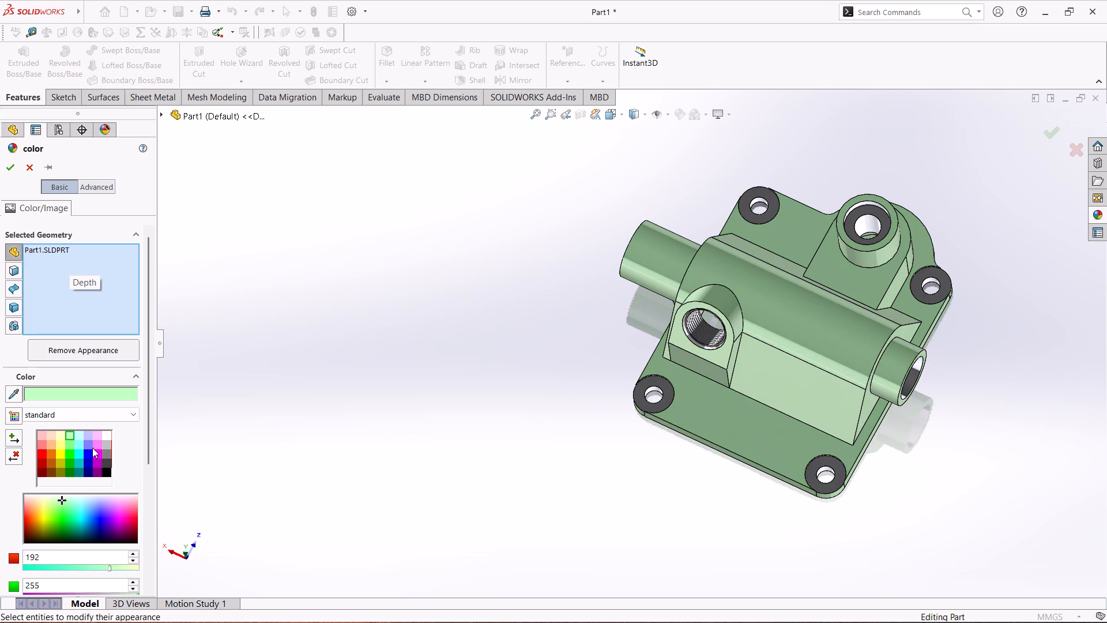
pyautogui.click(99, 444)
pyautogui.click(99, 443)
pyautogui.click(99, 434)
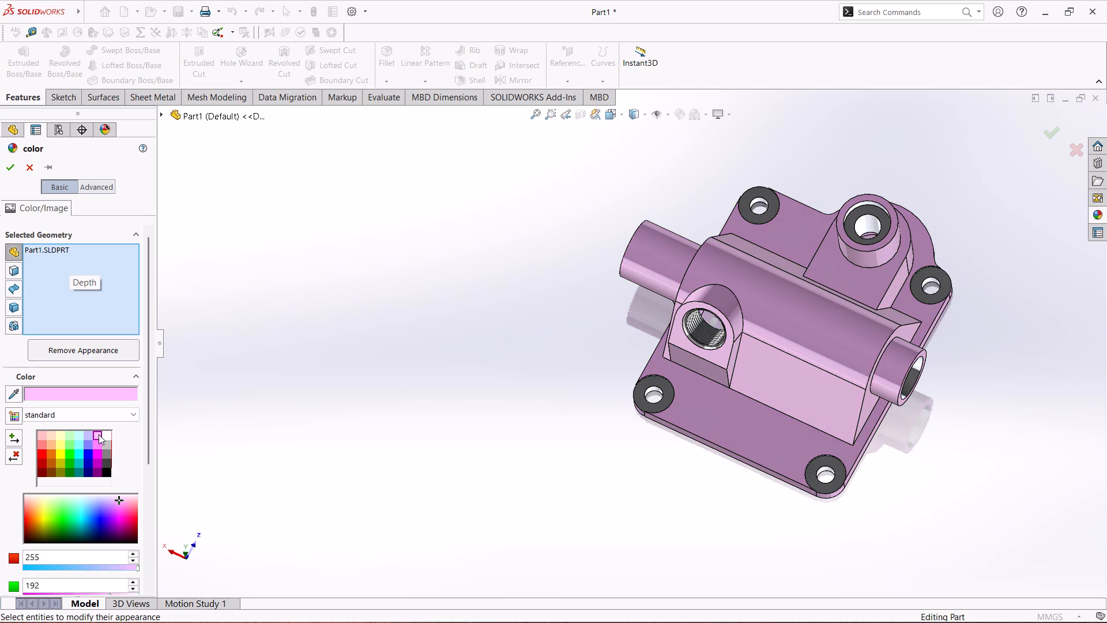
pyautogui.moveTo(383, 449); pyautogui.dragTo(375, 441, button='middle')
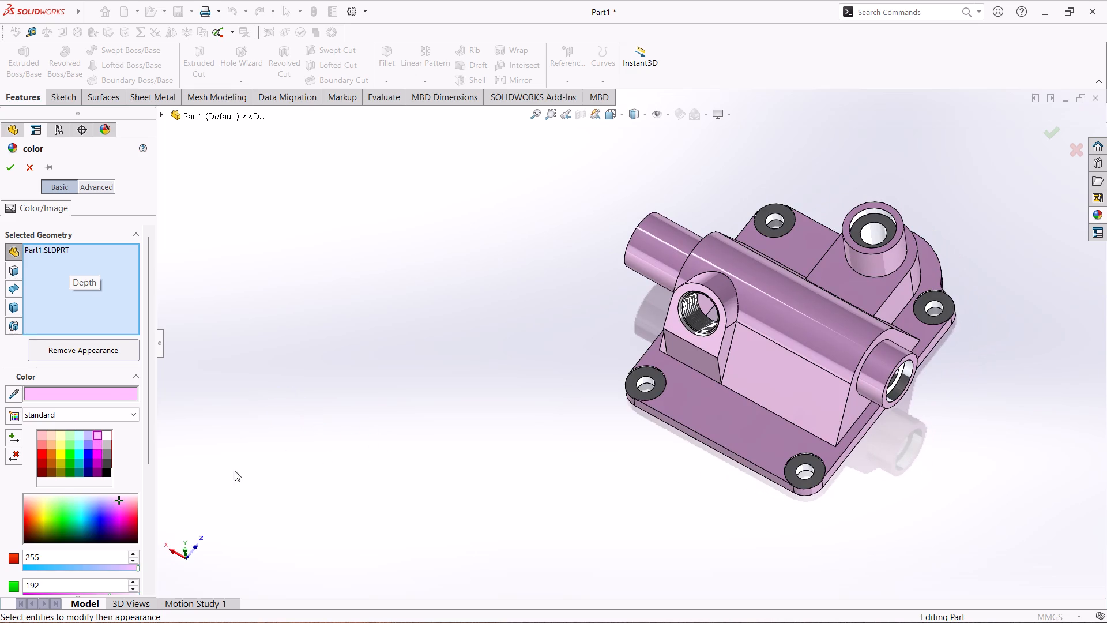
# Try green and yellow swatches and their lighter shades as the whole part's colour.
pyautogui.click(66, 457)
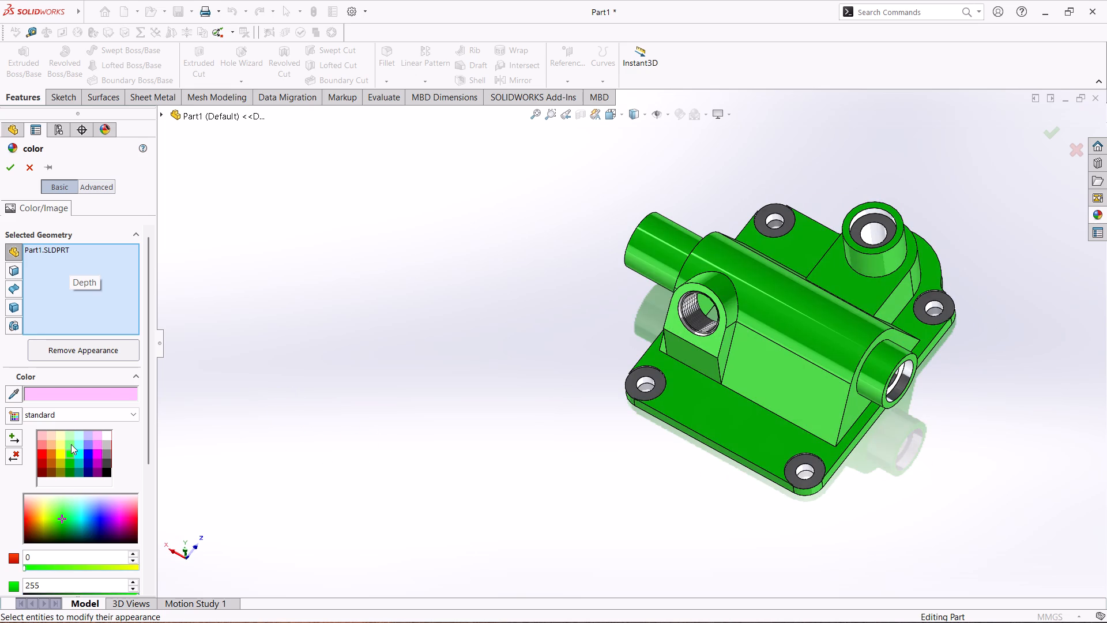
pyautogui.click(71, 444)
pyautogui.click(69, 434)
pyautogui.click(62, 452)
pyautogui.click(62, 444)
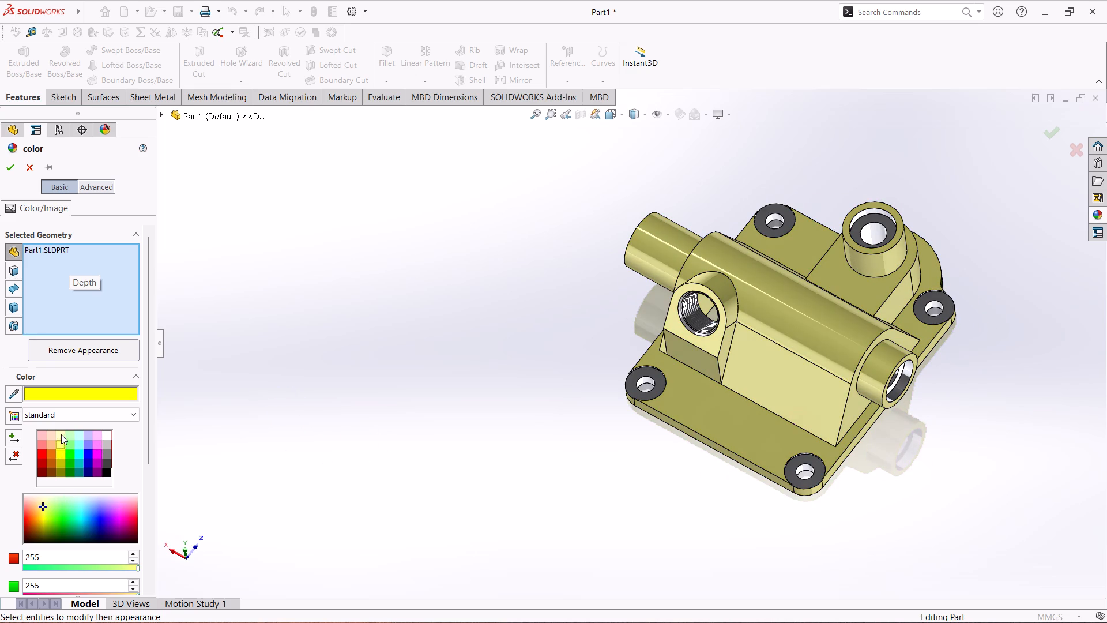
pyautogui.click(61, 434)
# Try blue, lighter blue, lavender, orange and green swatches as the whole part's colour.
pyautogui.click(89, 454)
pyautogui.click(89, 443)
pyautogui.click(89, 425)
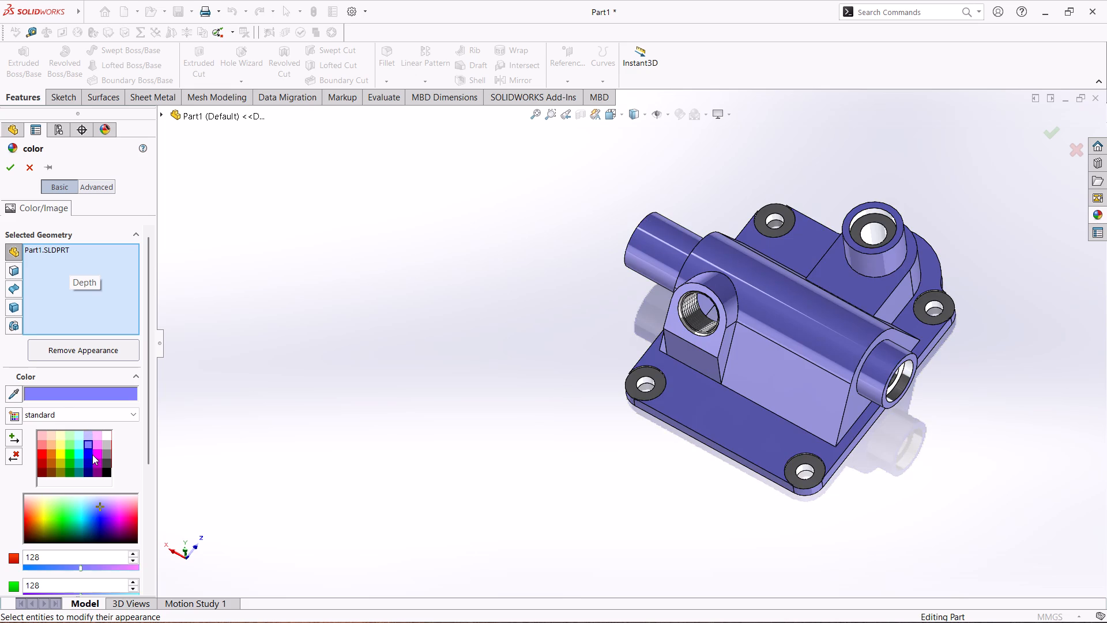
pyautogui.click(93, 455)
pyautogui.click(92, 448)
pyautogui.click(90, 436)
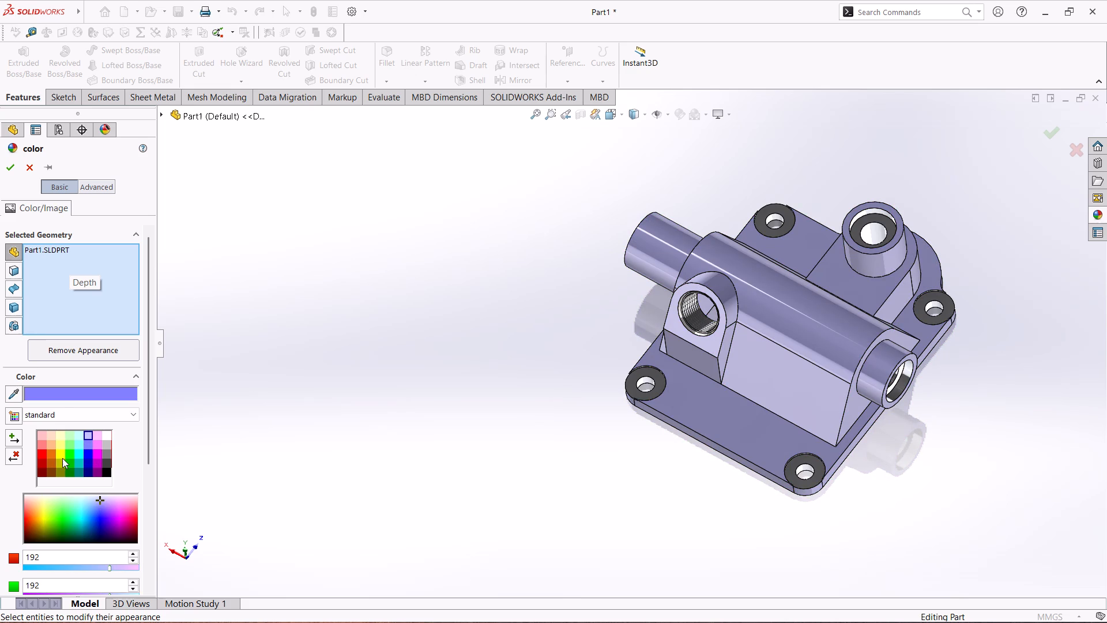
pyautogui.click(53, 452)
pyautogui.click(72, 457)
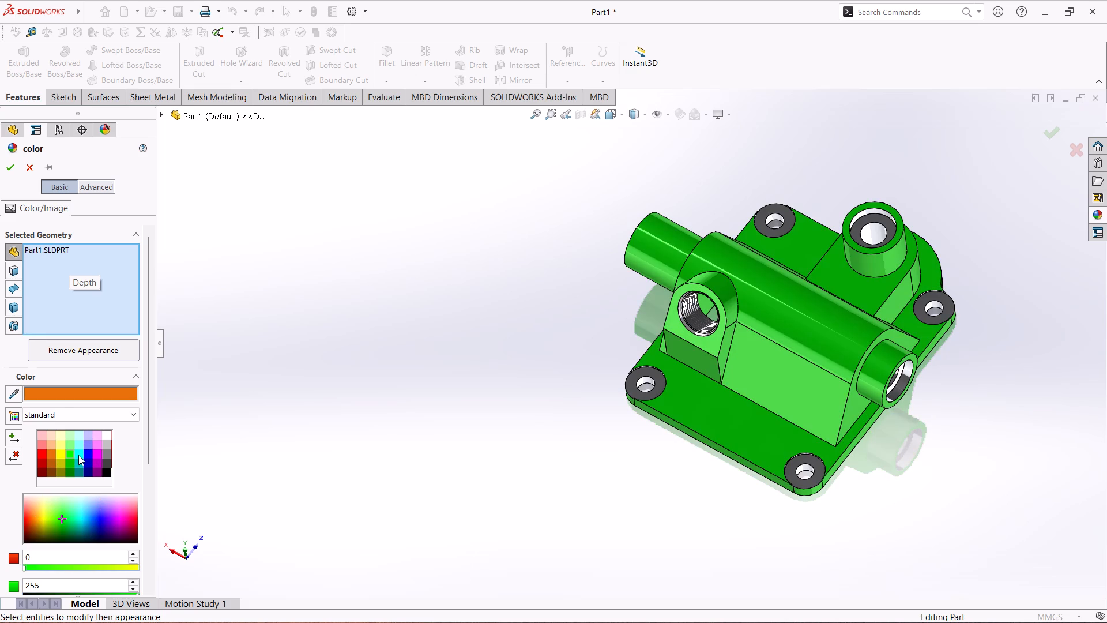
# Apply the cyan swatch as the whole part's colour and accept the appearance.
pyautogui.click(82, 455)
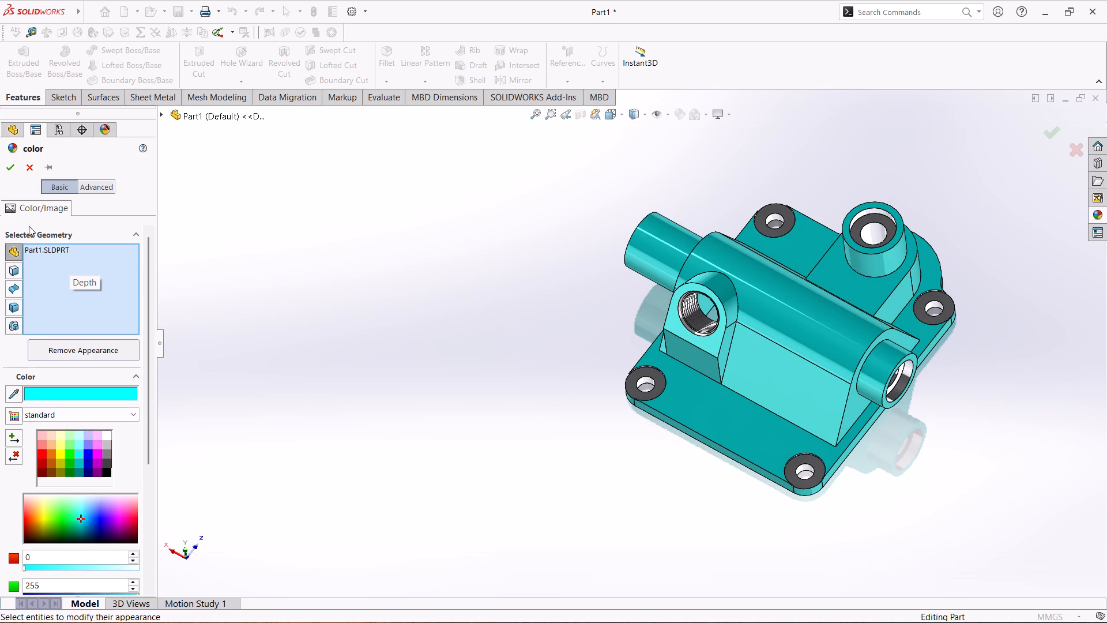
pyautogui.click(5, 170)
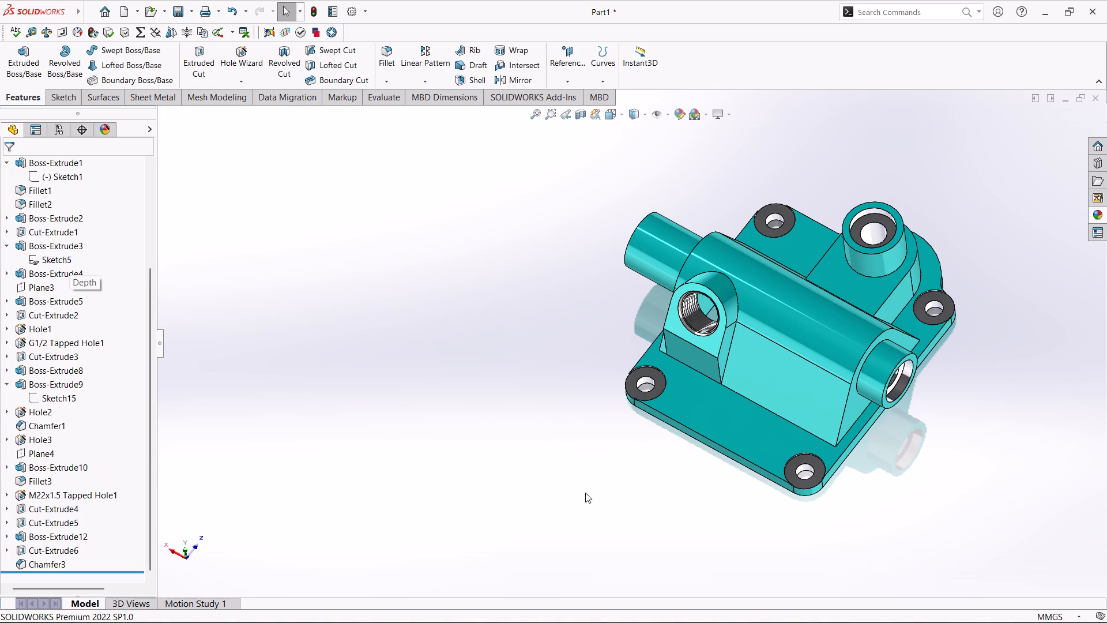
# Set up a constant-size 2 mm fillet on one block-to-body edge and the arched end edge of the main body.
pyautogui.moveTo(660, 508); pyautogui.dragTo(671, 530, button='middle')
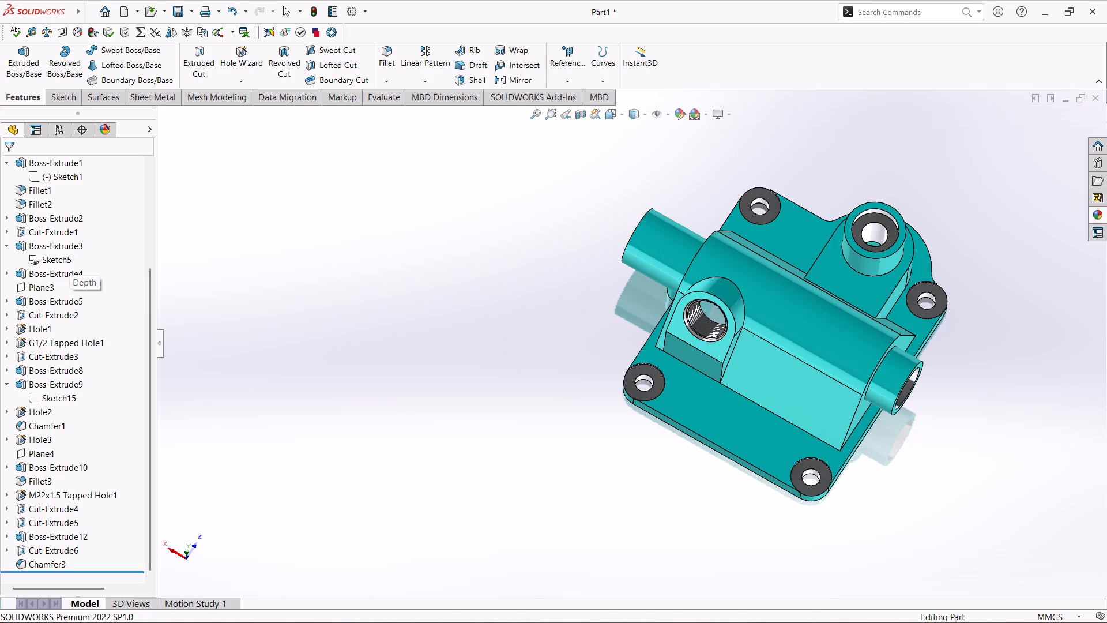
pyautogui.click(389, 65)
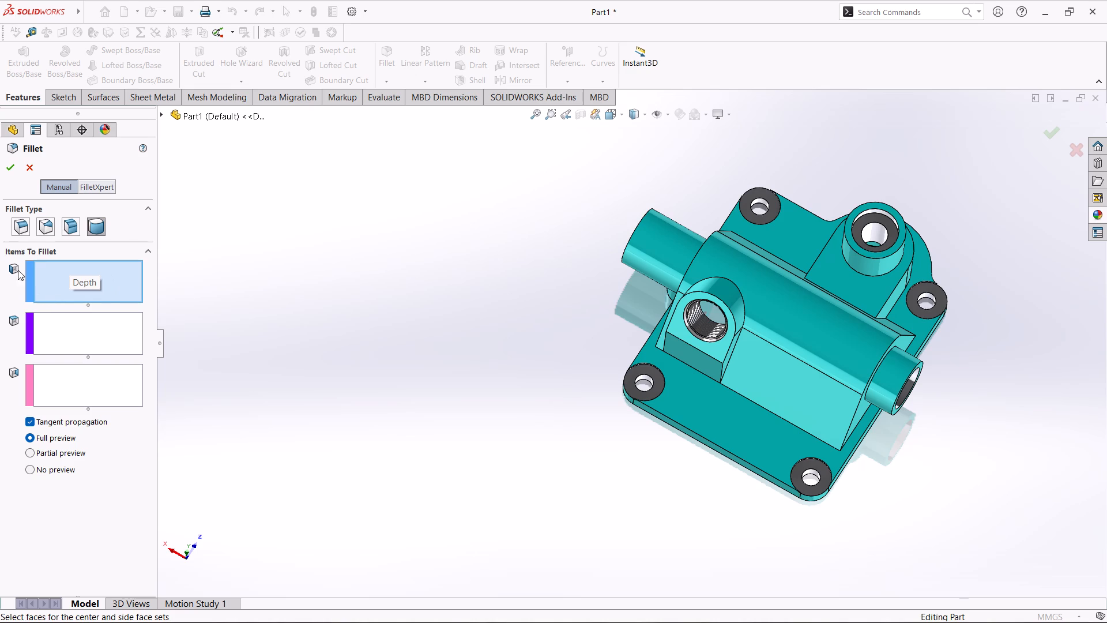
pyautogui.click(18, 226)
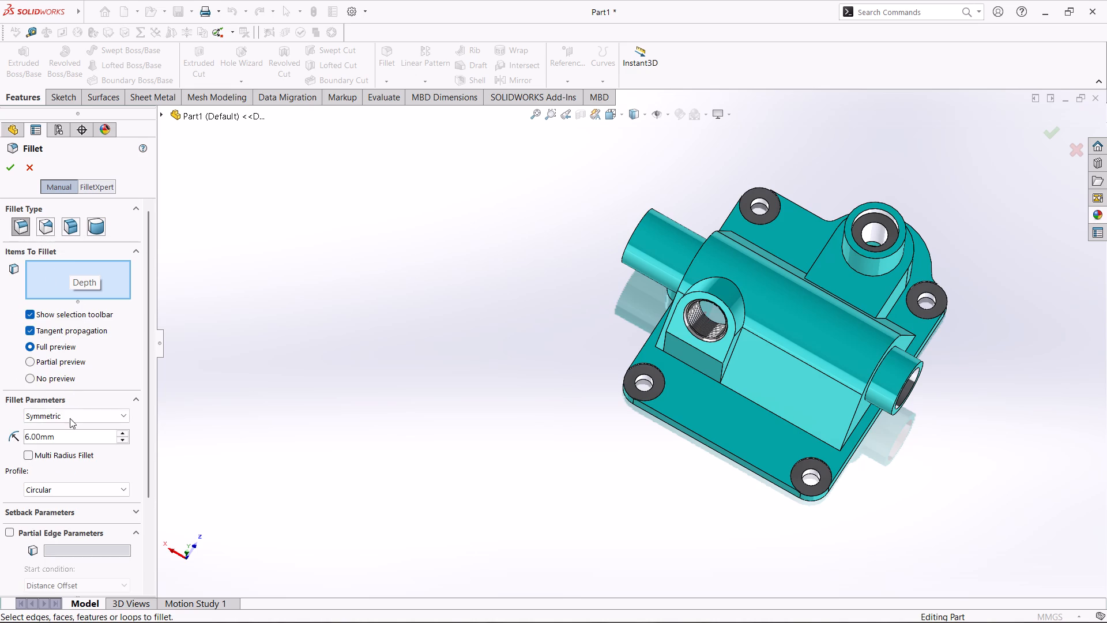
pyautogui.moveTo(58, 440); pyautogui.dragTo(18, 441)
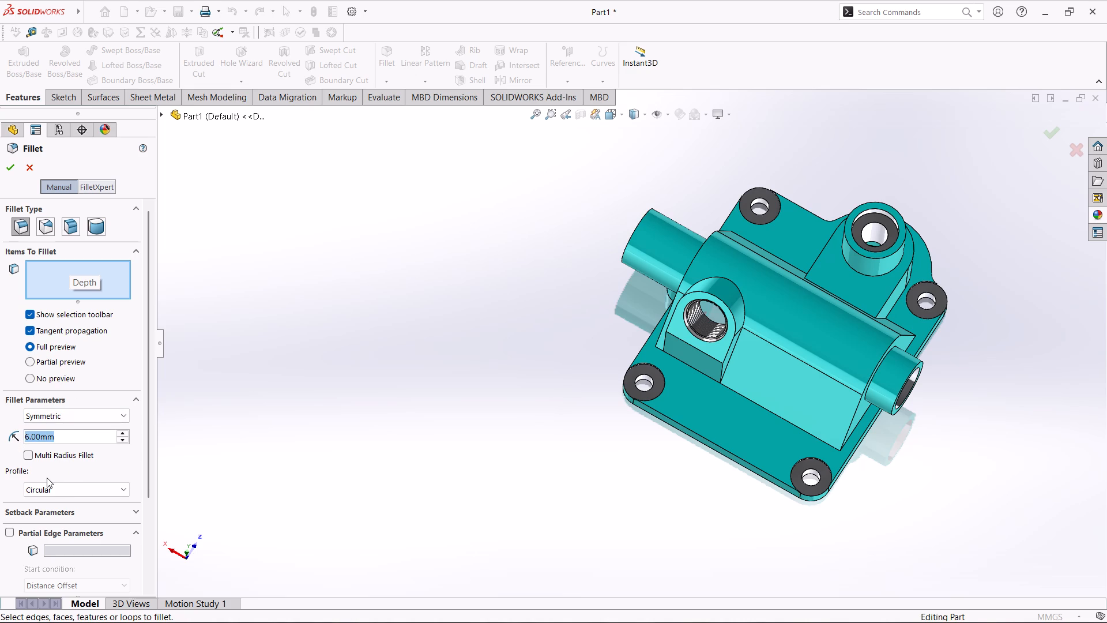
pyautogui.press('2')
pyautogui.press('Return')
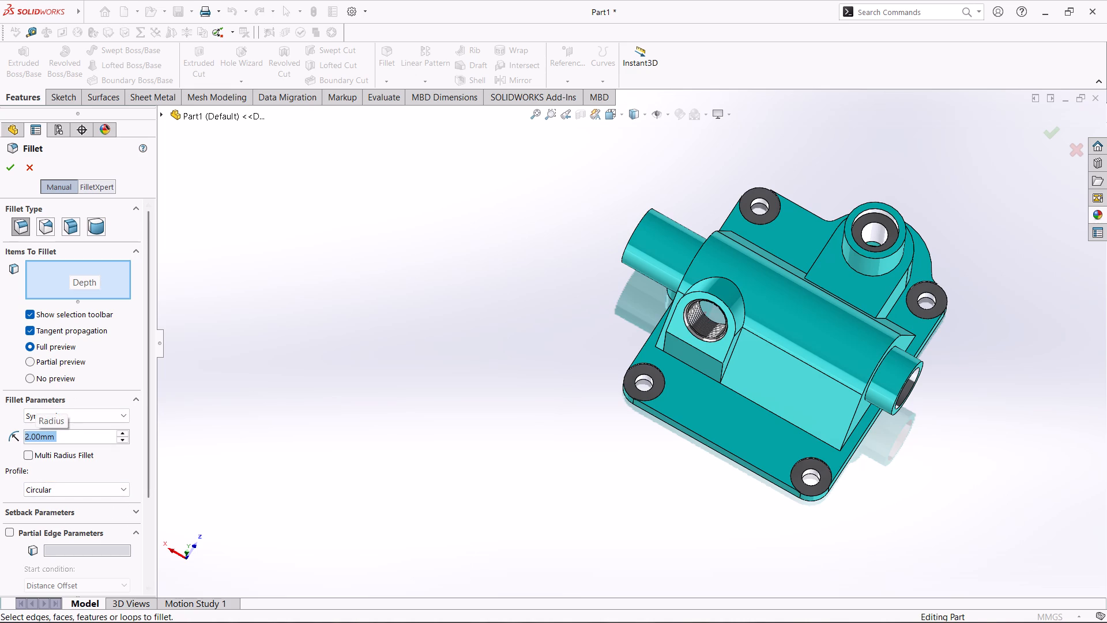
pyautogui.moveTo(921, 494); pyautogui.dragTo(924, 409, button='middle')
pyautogui.moveTo(1033, 418); pyautogui.dragTo(756, 487, button='middle')
pyautogui.moveTo(814, 418); pyautogui.dragTo(843, 564, button='middle')
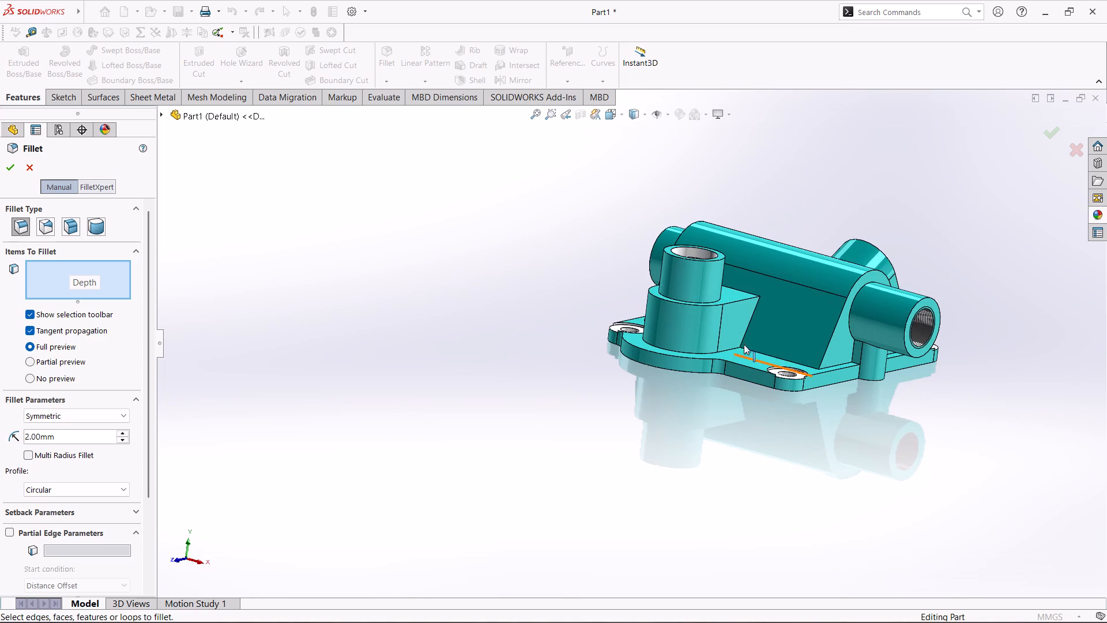
pyautogui.click(749, 325)
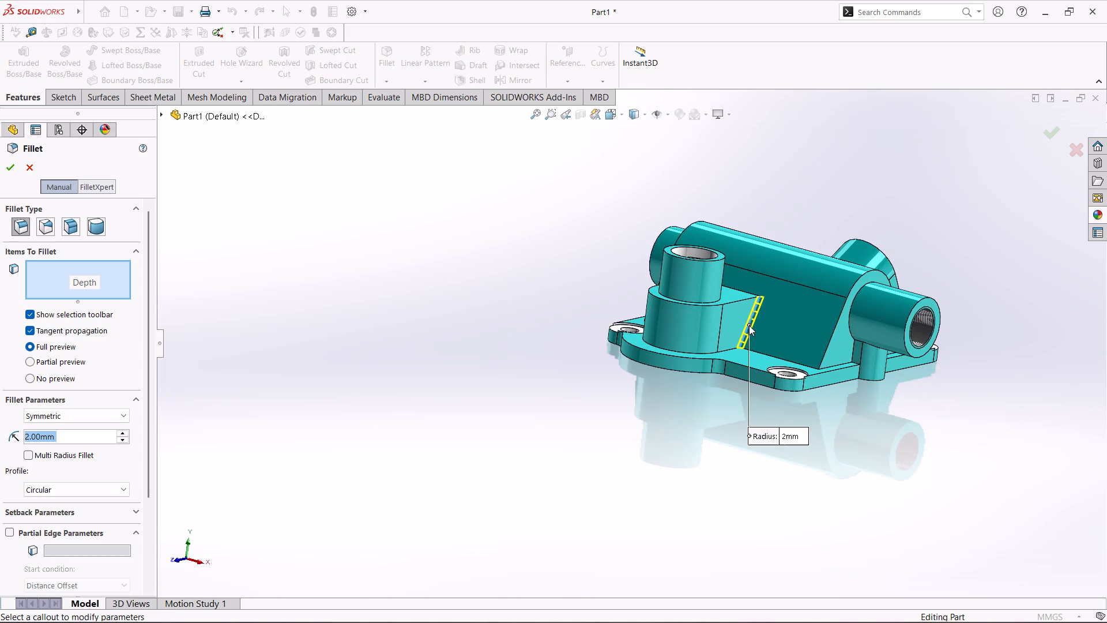
pyautogui.click(826, 340)
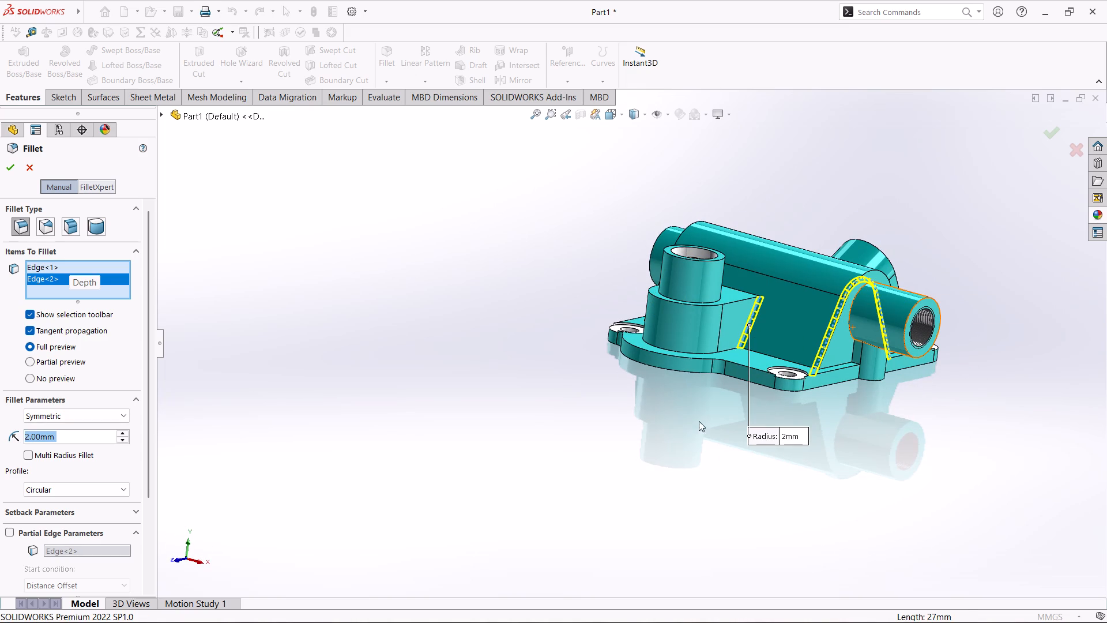
# Add the round boss's base edge, the block's other joint with the body and the body's opposite arched end edge to the fillet.
pyautogui.moveTo(615, 442); pyautogui.dragTo(696, 471, button='middle')
pyautogui.scroll(-1, 694, 403)
pyautogui.moveTo(699, 431); pyautogui.dragTo(692, 470, button='middle')
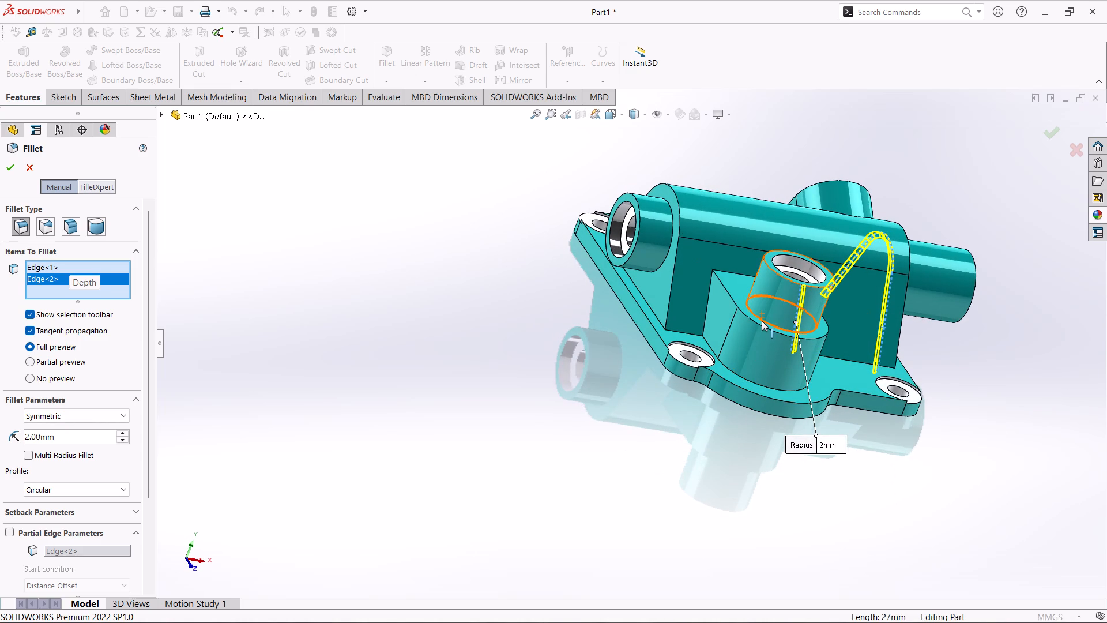
pyautogui.click(763, 321)
pyautogui.click(707, 310)
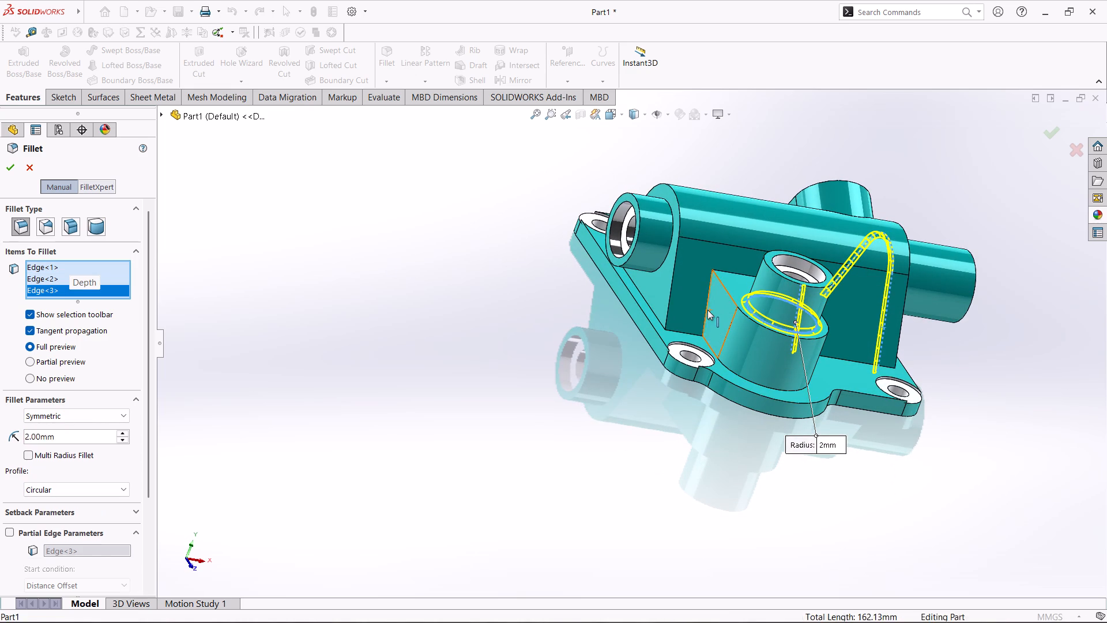
pyautogui.click(668, 311)
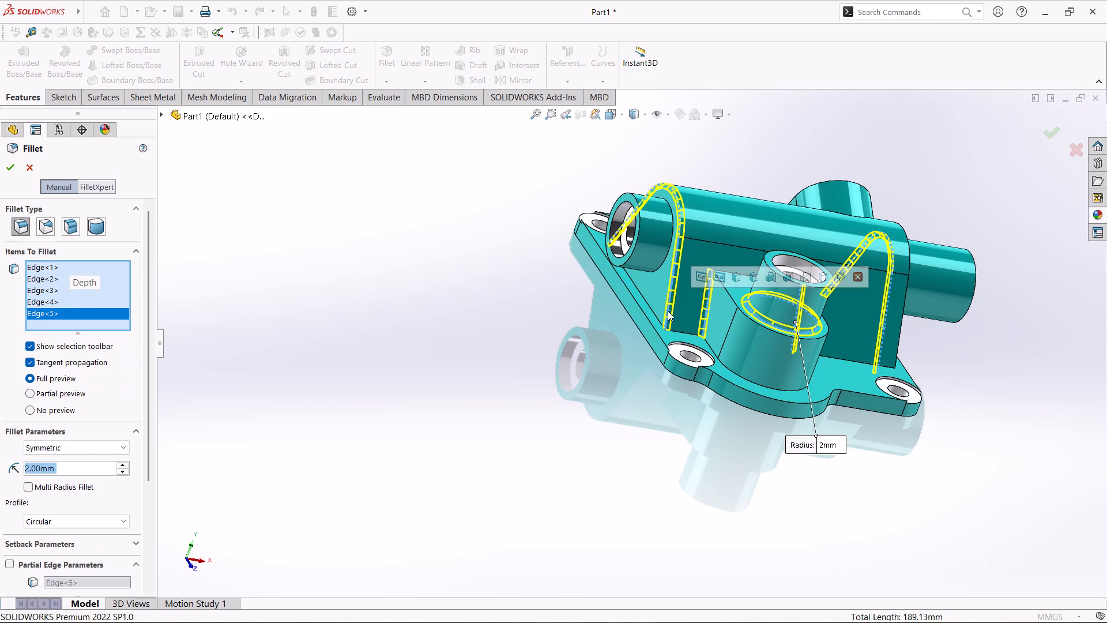
# Add the small face beneath the threaded end pipe, near the base plate, to the 2 mm fillet selection.
pyautogui.moveTo(458, 411); pyautogui.dragTo(481, 463, button='middle')
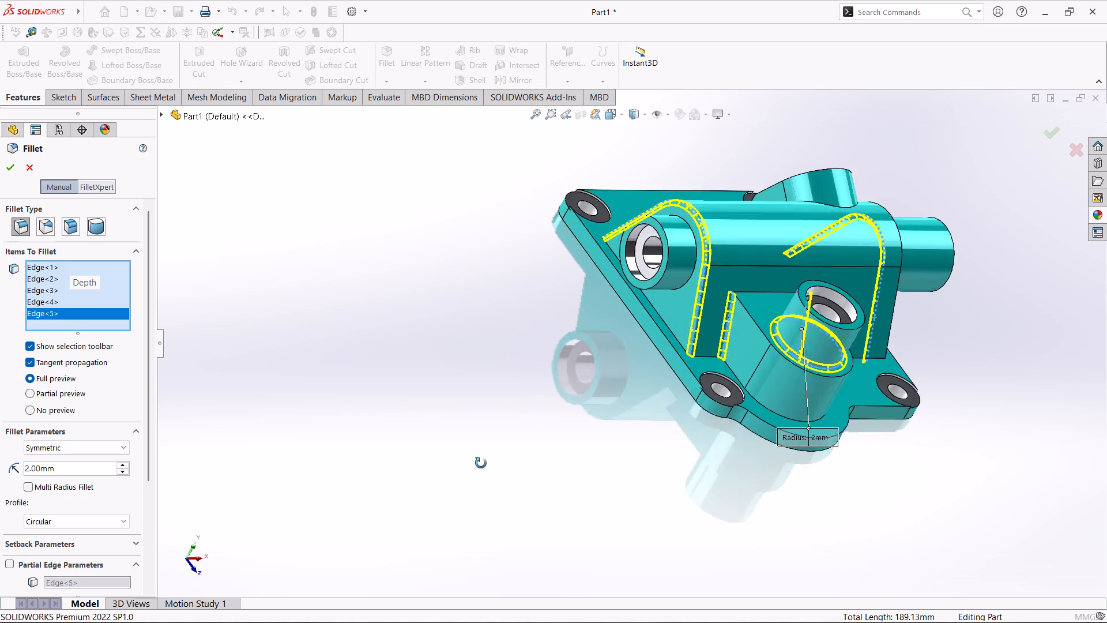
pyautogui.moveTo(481, 463); pyautogui.dragTo(538, 505, button='middle')
pyautogui.moveTo(439, 368); pyautogui.dragTo(449, 467, button='middle')
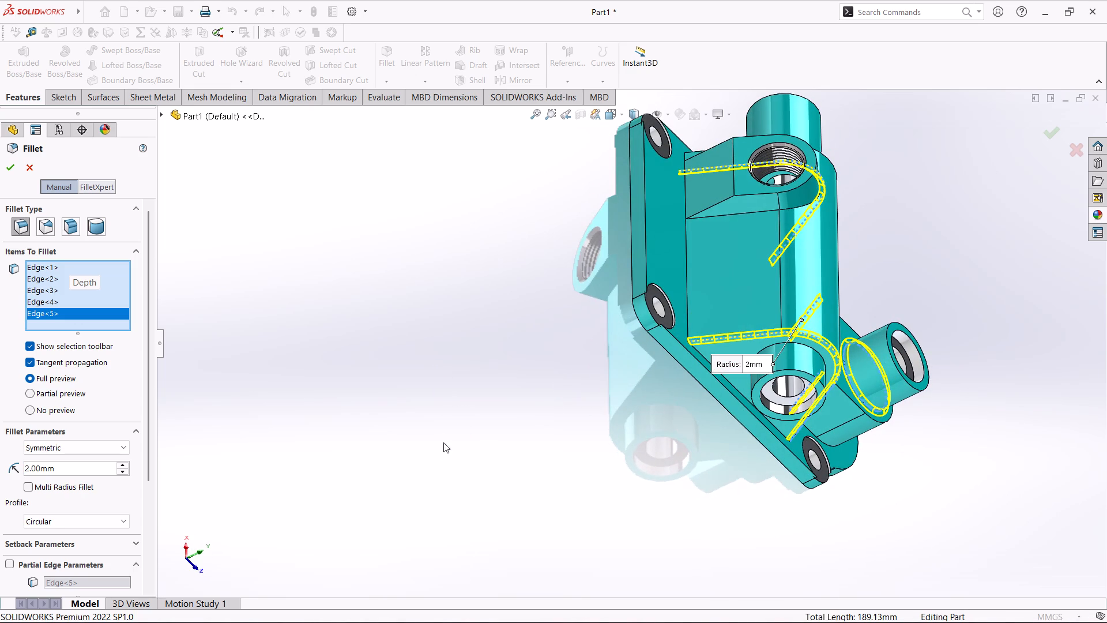
pyautogui.moveTo(426, 388); pyautogui.dragTo(424, 421, button='middle')
pyautogui.moveTo(439, 414); pyautogui.dragTo(421, 310, button='middle')
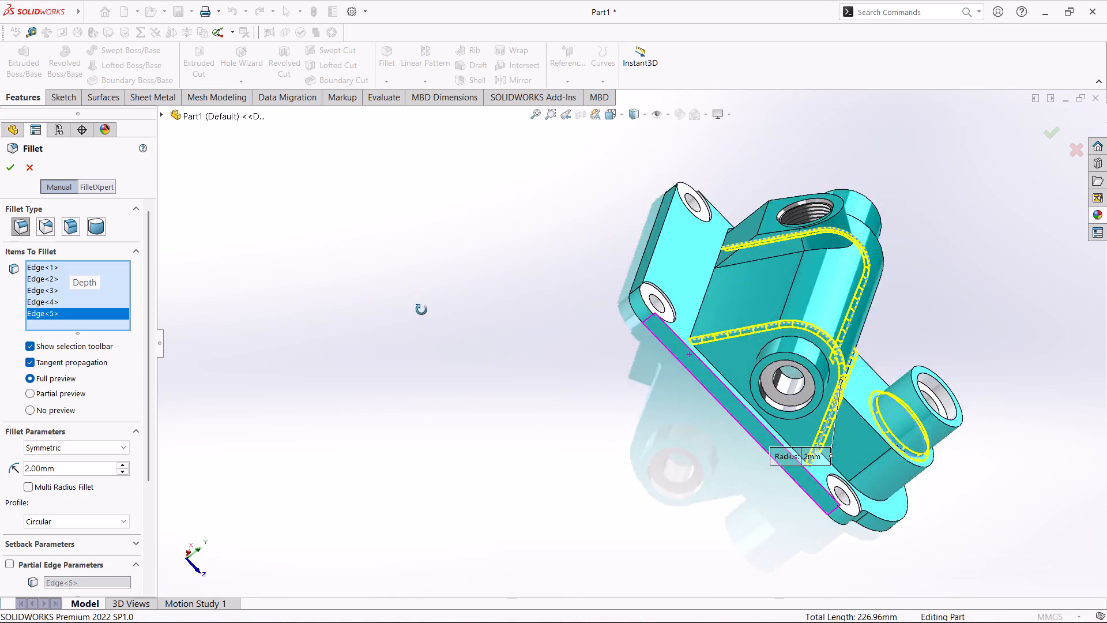
pyautogui.moveTo(421, 310); pyautogui.dragTo(405, 436, button='middle')
pyautogui.moveTo(863, 524); pyautogui.dragTo(910, 460, button='middle')
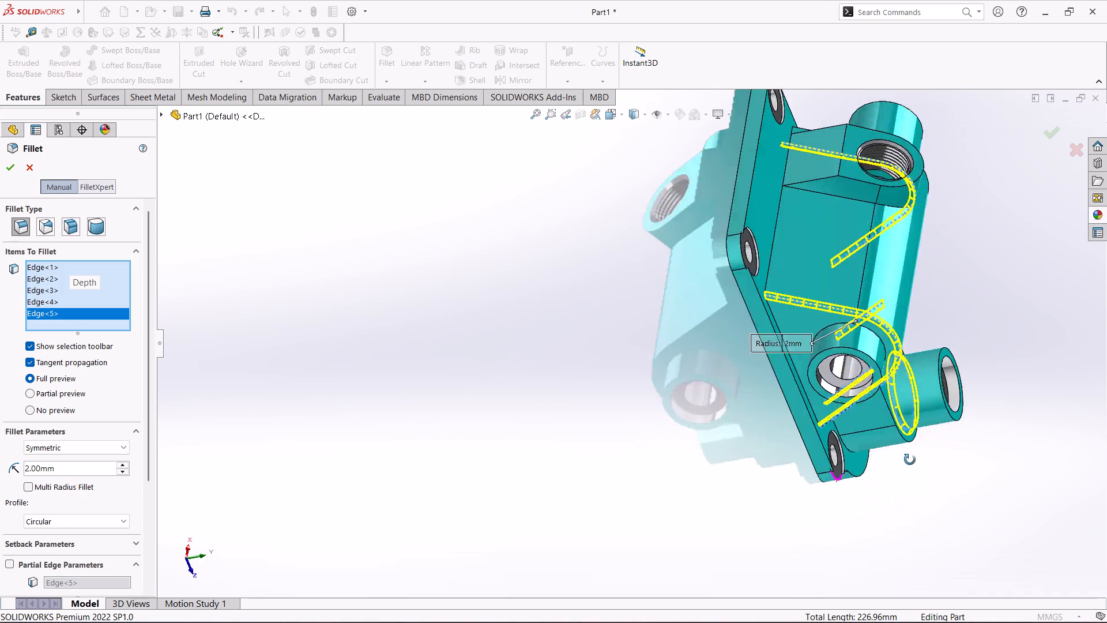
pyautogui.moveTo(910, 460); pyautogui.dragTo(906, 425, button='middle')
pyautogui.moveTo(577, 274); pyautogui.dragTo(354, 192, button='middle')
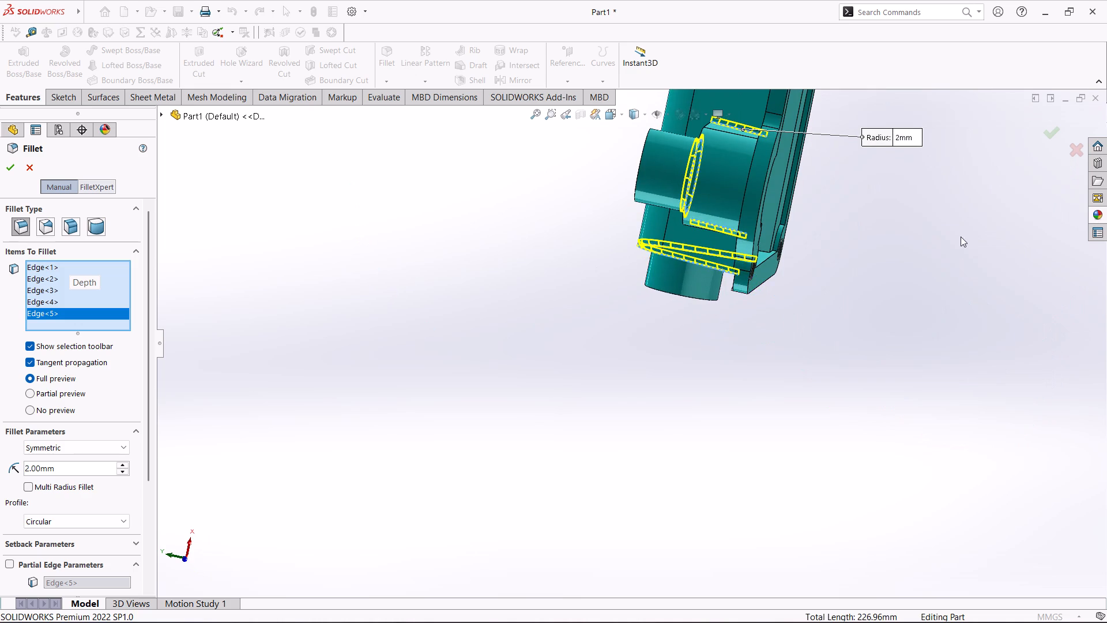
pyautogui.moveTo(959, 232); pyautogui.dragTo(918, 388, button='middle')
pyautogui.moveTo(814, 224); pyautogui.dragTo(912, 253, button='middle')
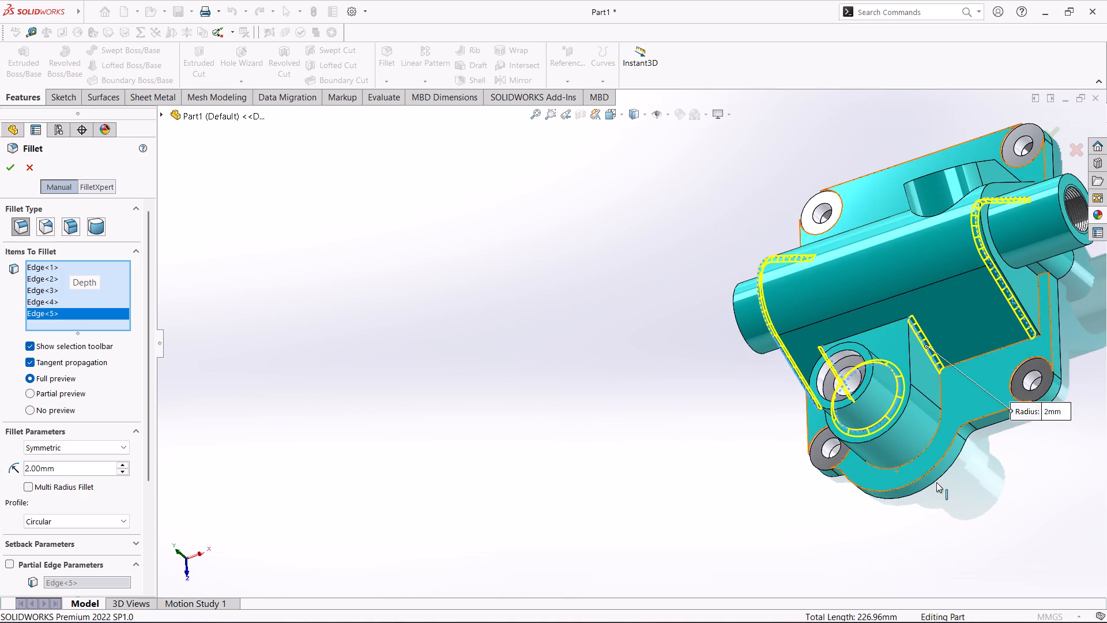
pyautogui.moveTo(915, 481); pyautogui.dragTo(878, 427, button='middle')
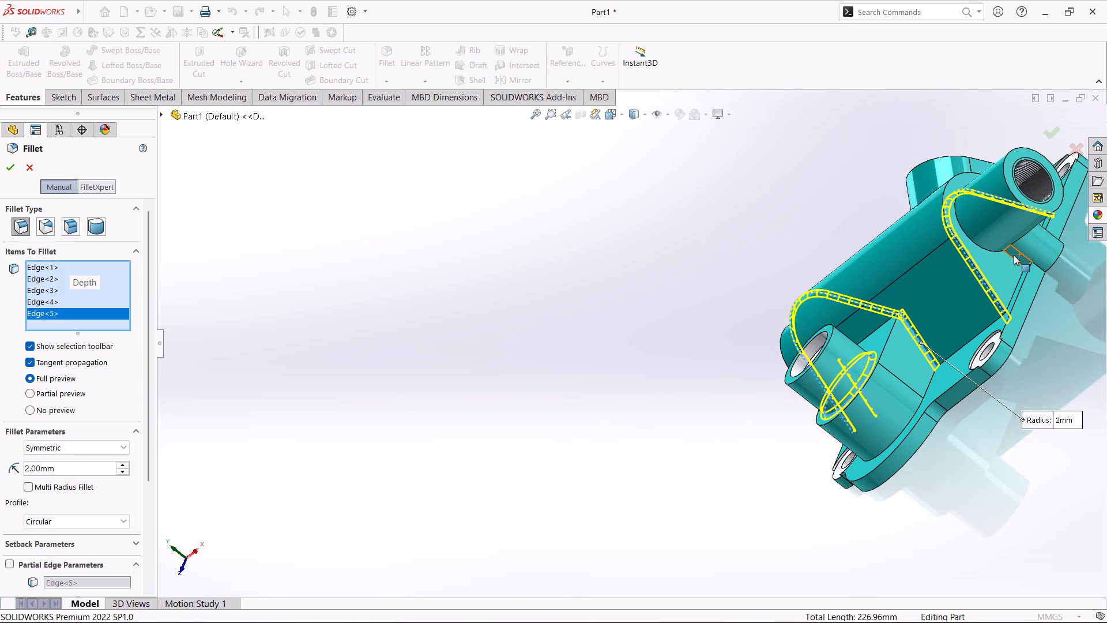
pyautogui.click(1013, 255)
# Add both sloping side edges where the threaded side boss meets the main body to the 2 mm fillet.
pyautogui.moveTo(1048, 311); pyautogui.dragTo(1045, 320, button='middle')
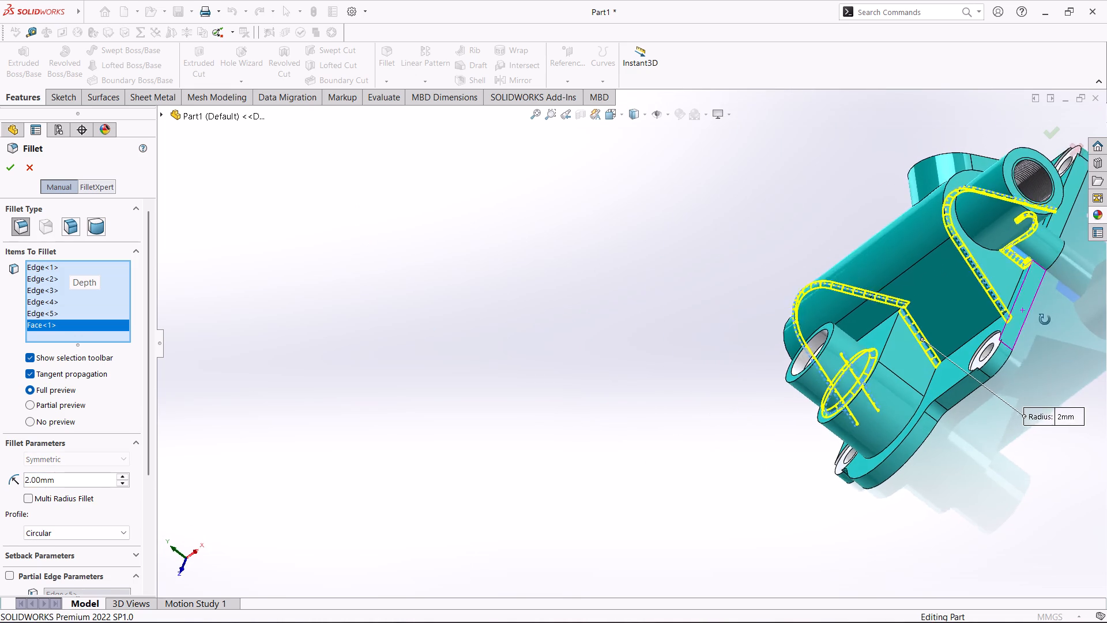
pyautogui.moveTo(1045, 320); pyautogui.dragTo(965, 359, button='middle')
pyautogui.moveTo(1073, 289); pyautogui.dragTo(1006, 319, button='middle')
pyautogui.scroll(2, 1045, 332)
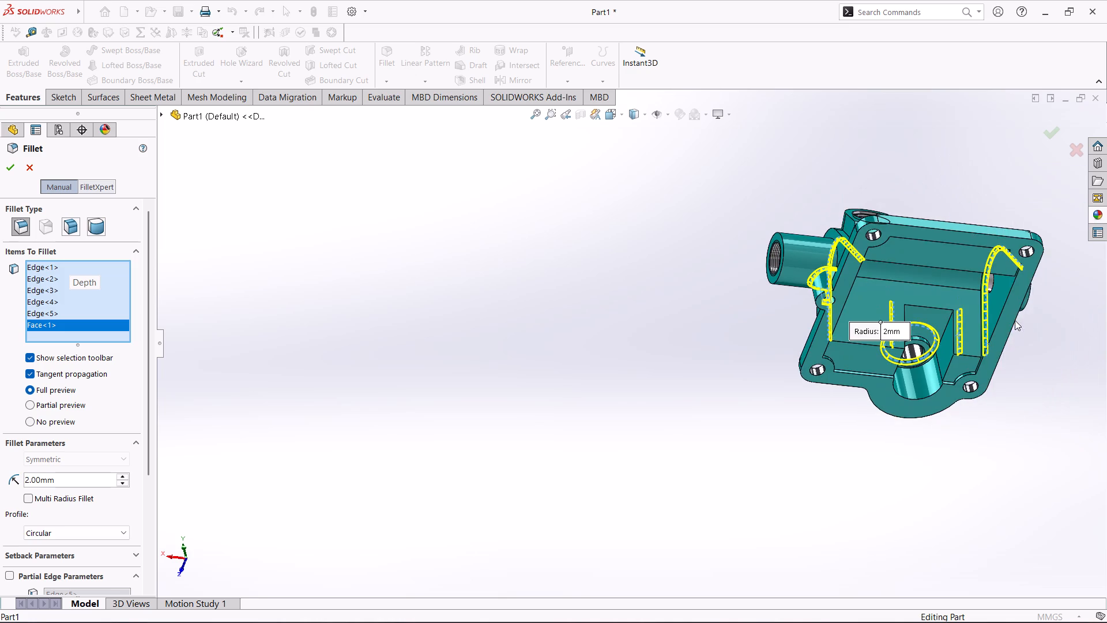
pyautogui.scroll(-4, 916, 233)
pyautogui.moveTo(823, 172); pyautogui.dragTo(822, 294, button='middle')
pyautogui.scroll(-1, 822, 218)
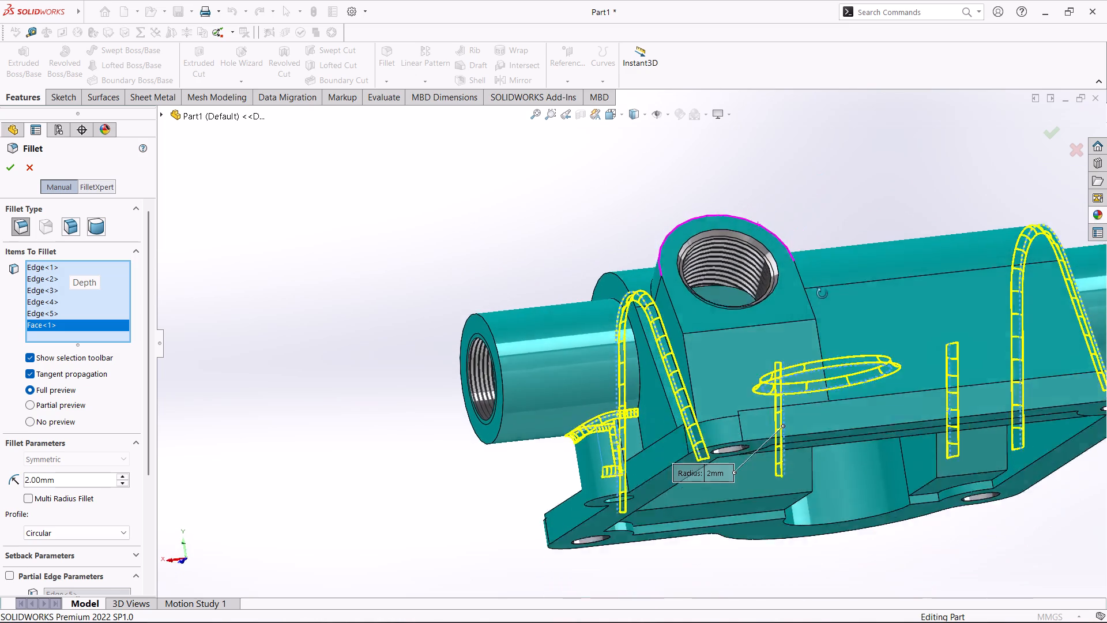
pyautogui.moveTo(822, 294); pyautogui.dragTo(819, 317, button='middle')
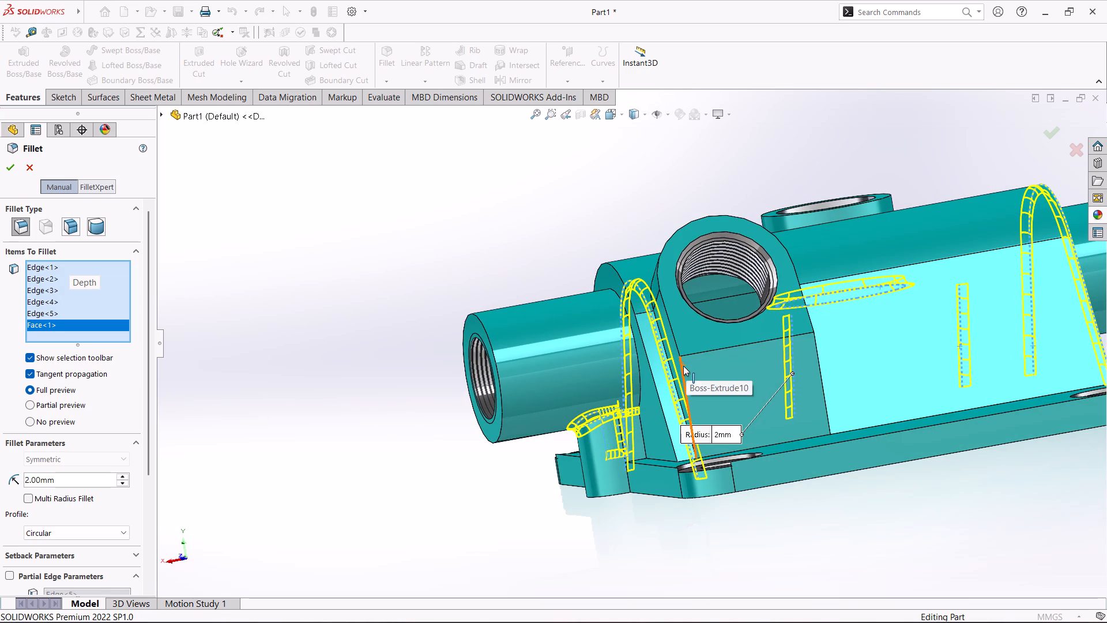
pyautogui.click(683, 367)
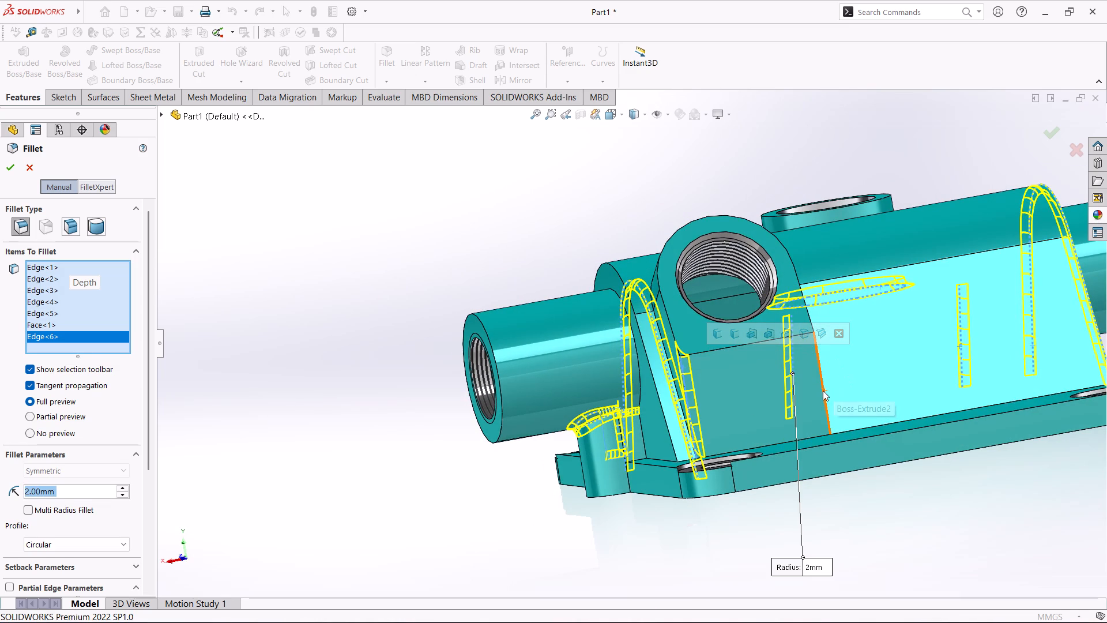
pyautogui.click(823, 391)
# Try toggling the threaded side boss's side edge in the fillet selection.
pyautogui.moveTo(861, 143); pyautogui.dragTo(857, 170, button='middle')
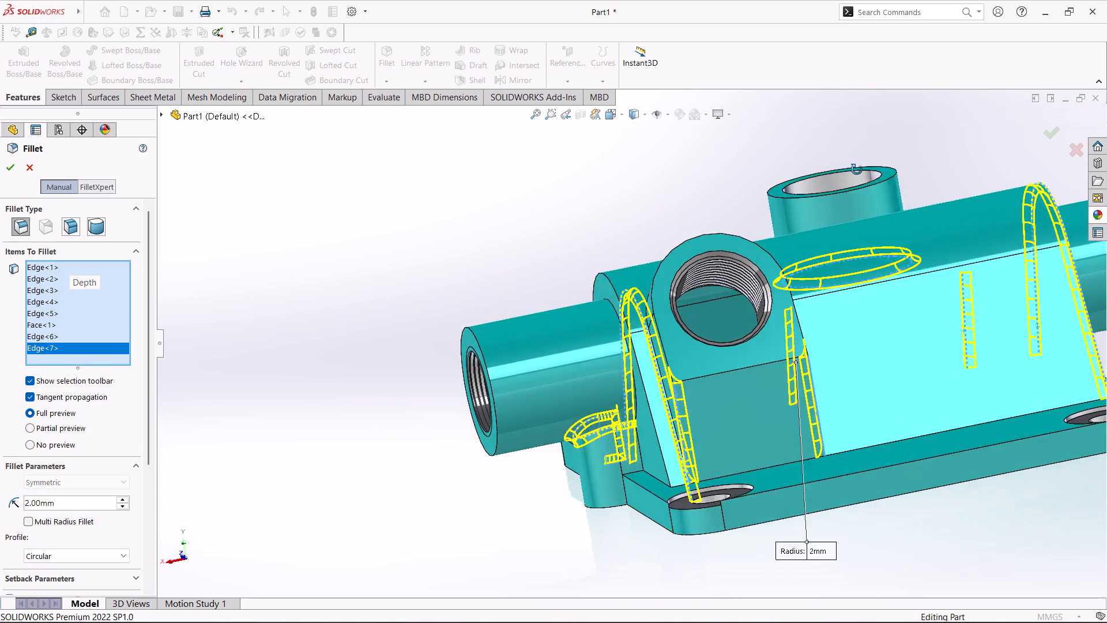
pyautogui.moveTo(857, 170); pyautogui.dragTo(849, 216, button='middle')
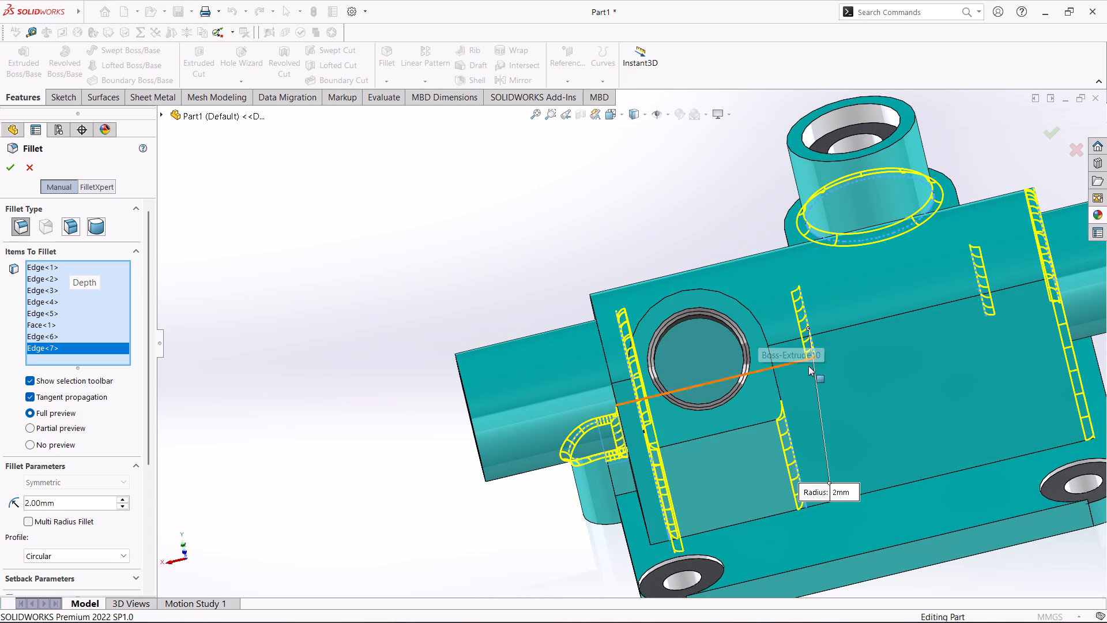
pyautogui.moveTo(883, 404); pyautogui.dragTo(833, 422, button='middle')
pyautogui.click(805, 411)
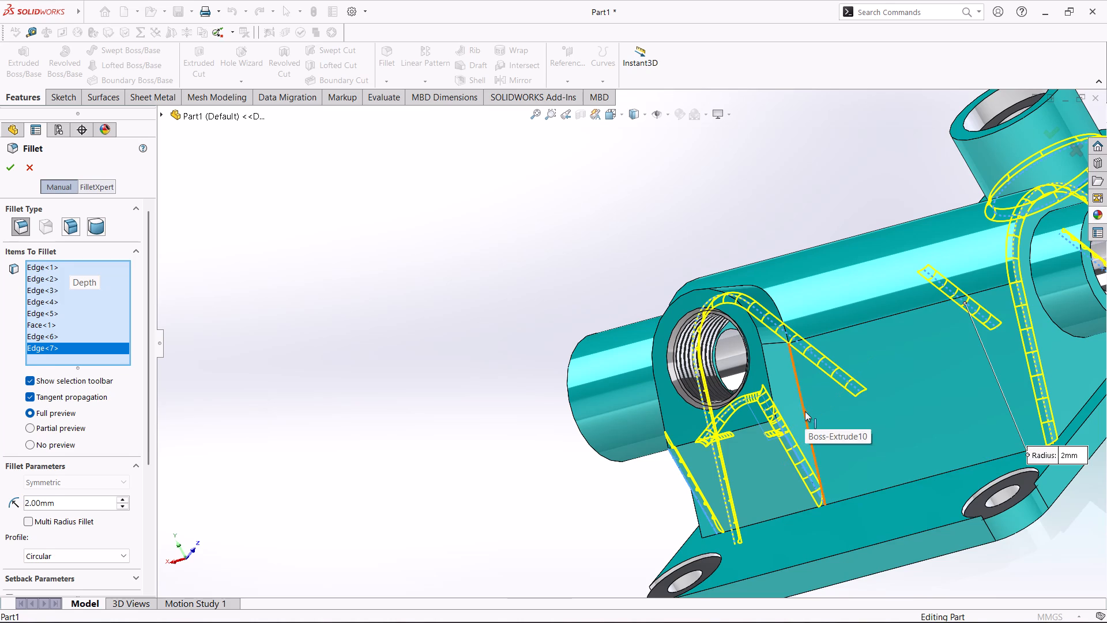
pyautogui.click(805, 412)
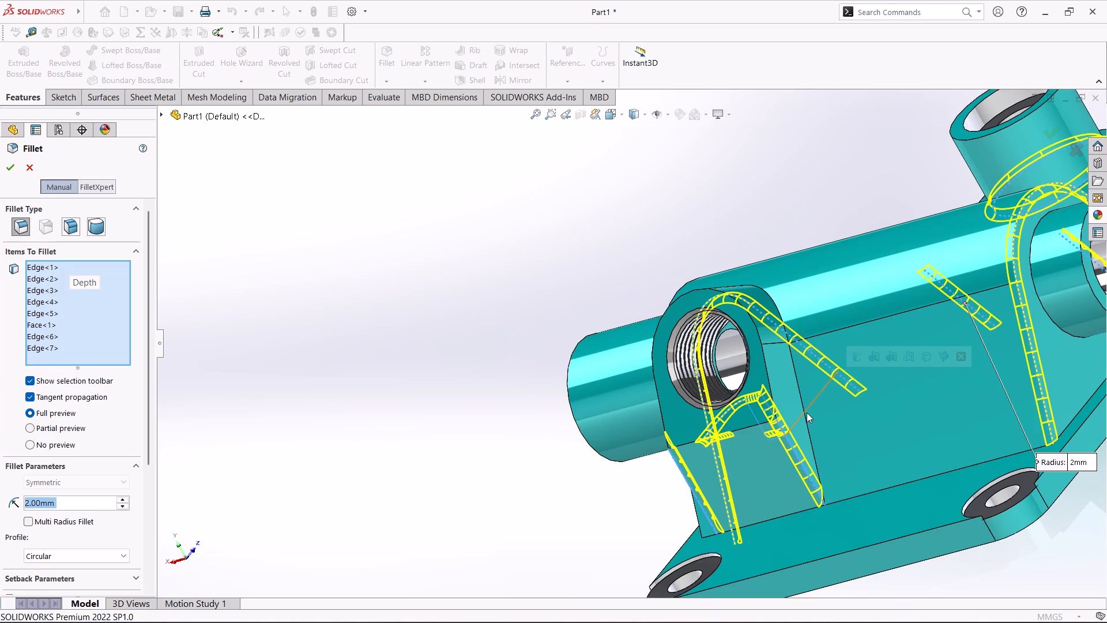
# Add the bore rim on the inside of the arched end wall and the internally threaded bore's face to the 2 mm fillet.
pyautogui.moveTo(1006, 571); pyautogui.dragTo(974, 506, button='middle')
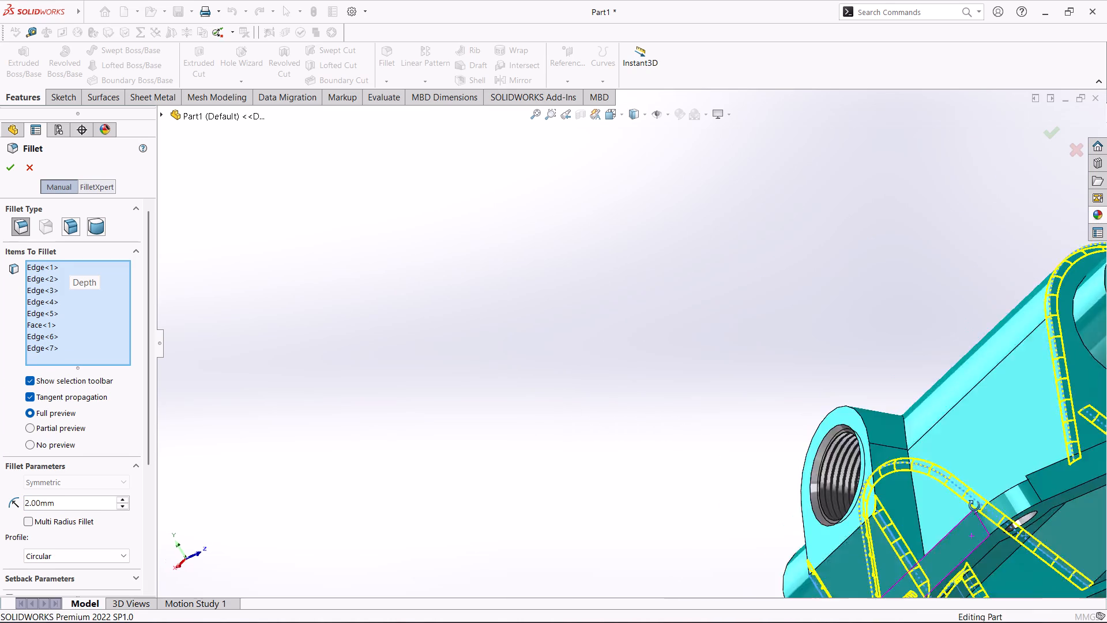
pyautogui.moveTo(974, 506); pyautogui.dragTo(963, 465, button='middle')
pyautogui.scroll(3, 1022, 527)
pyautogui.scroll(-7, 915, 500)
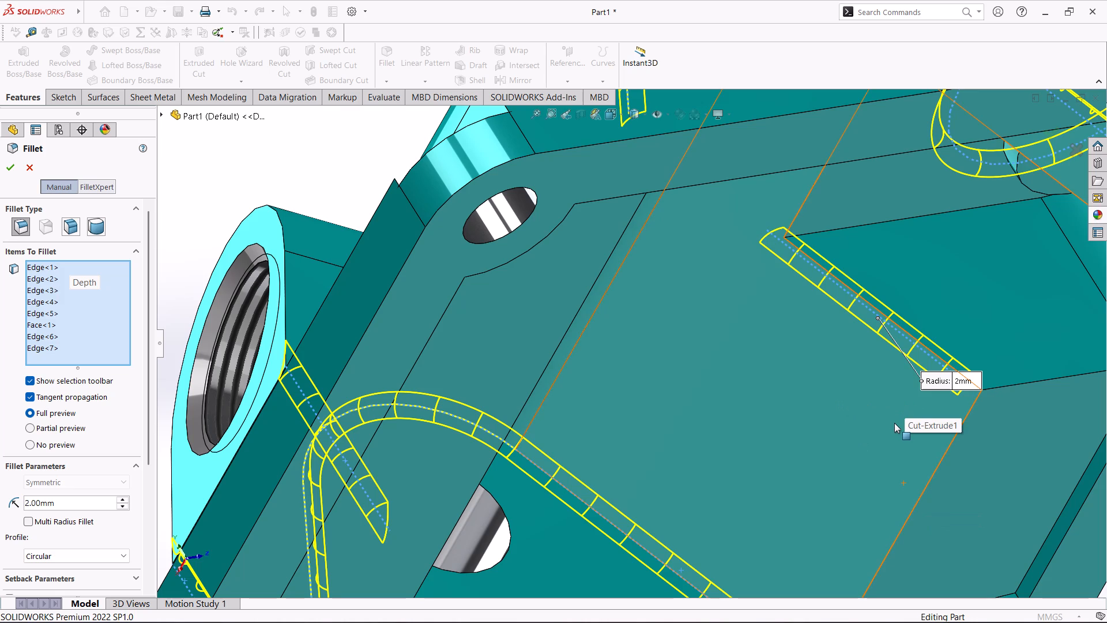
pyautogui.scroll(4, 750, 443)
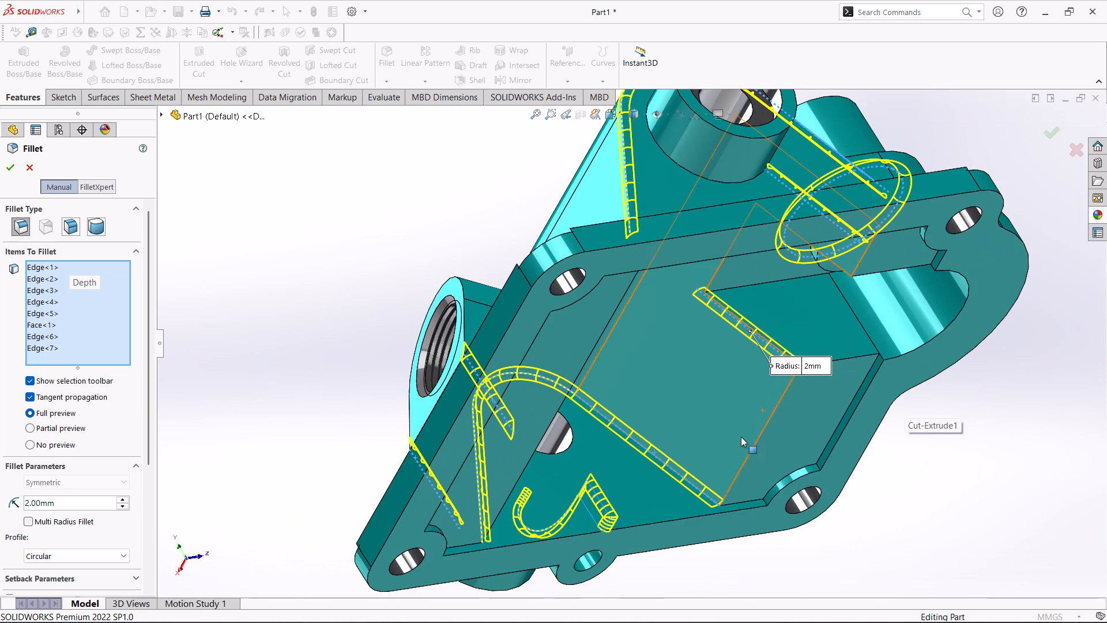
pyautogui.moveTo(927, 479); pyautogui.dragTo(872, 469, button='middle')
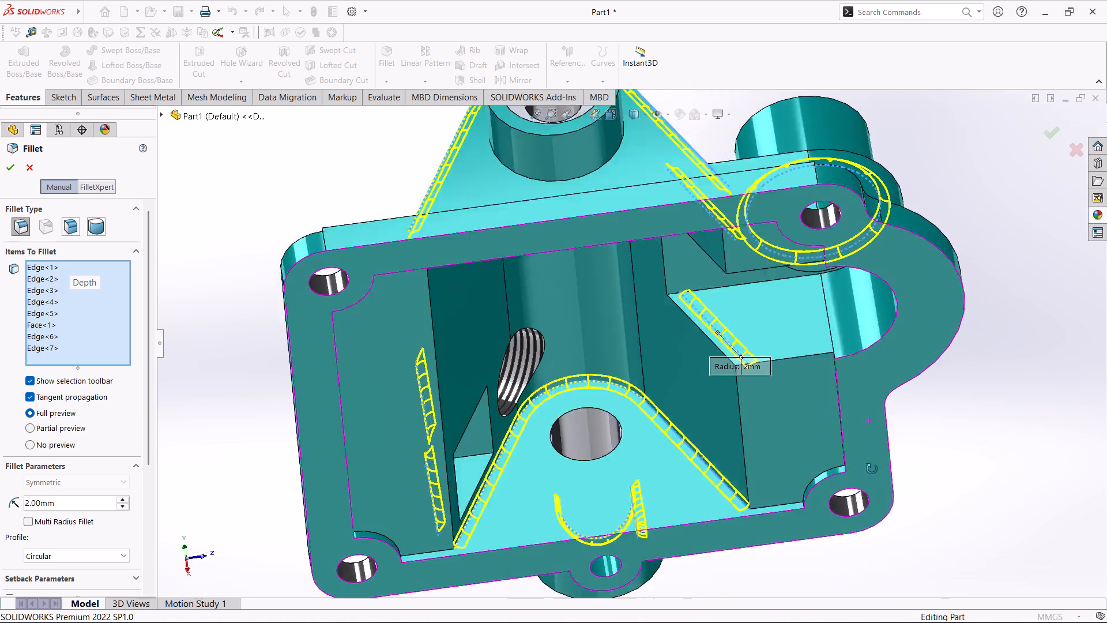
pyautogui.moveTo(872, 469); pyautogui.dragTo(863, 461, button='middle')
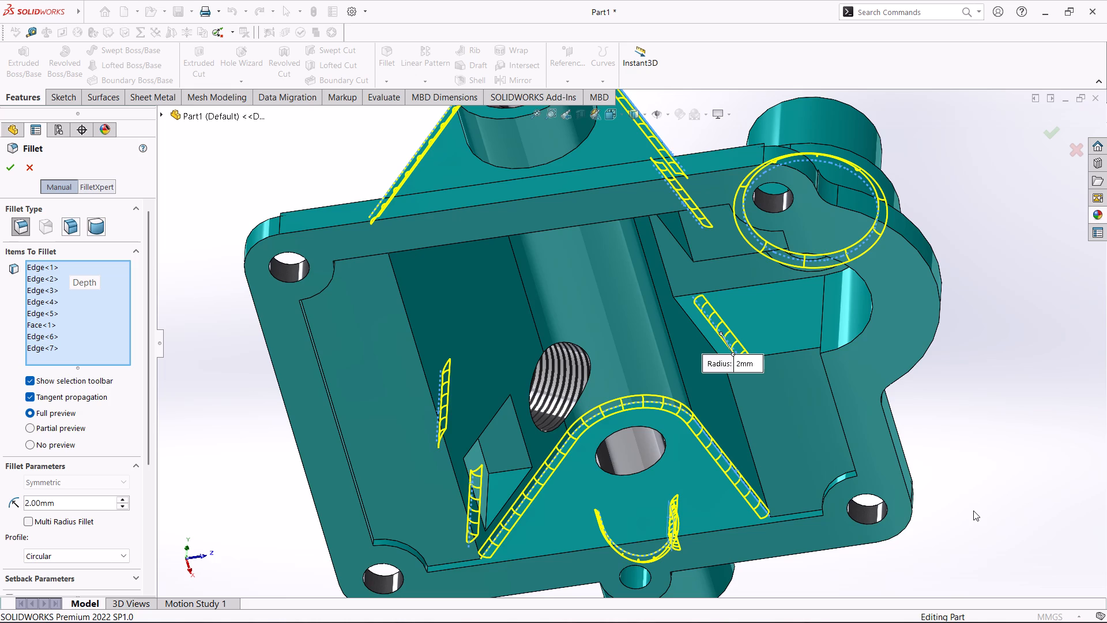
pyautogui.scroll(1, 860, 532)
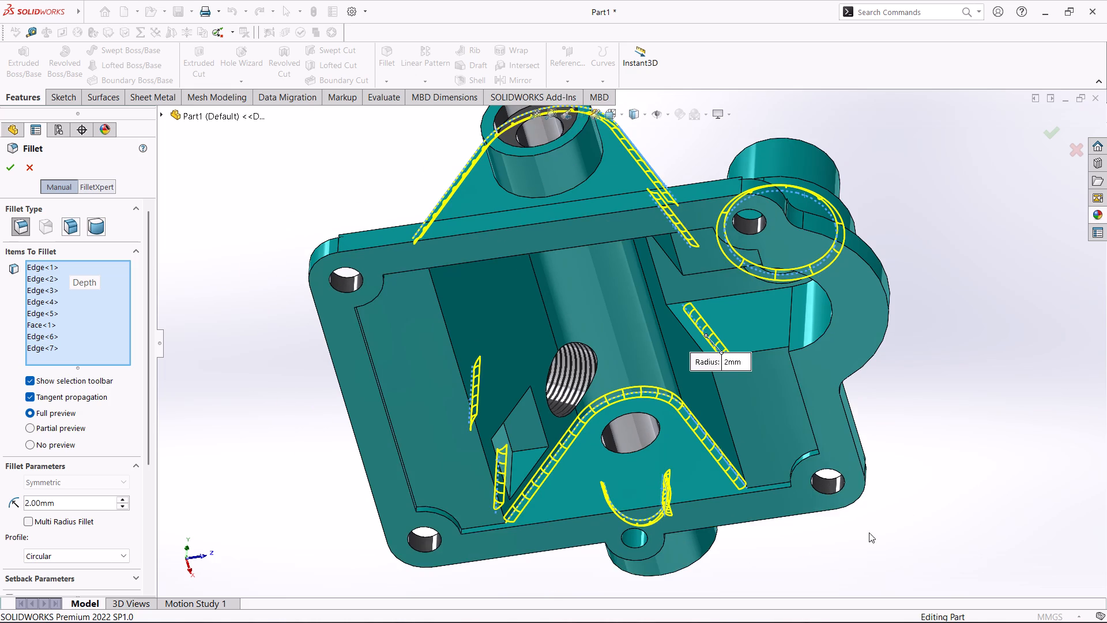
pyautogui.scroll(1, 862, 555)
pyautogui.moveTo(857, 559); pyautogui.dragTo(865, 387, button='middle')
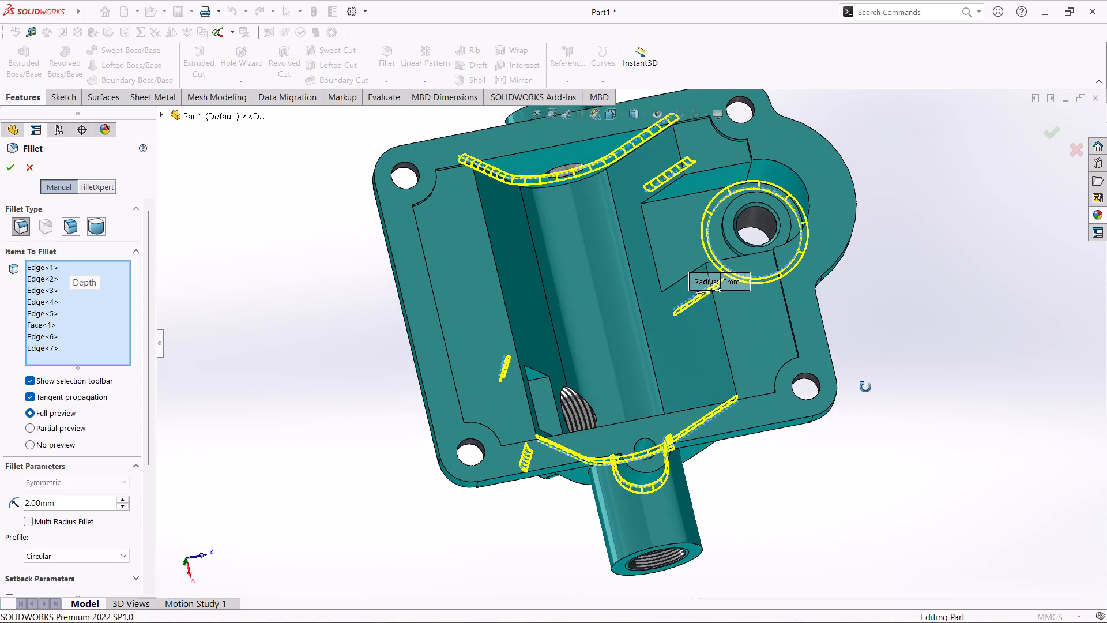
pyautogui.moveTo(865, 387); pyautogui.dragTo(868, 566, button='middle')
pyautogui.scroll(-1, 554, 365)
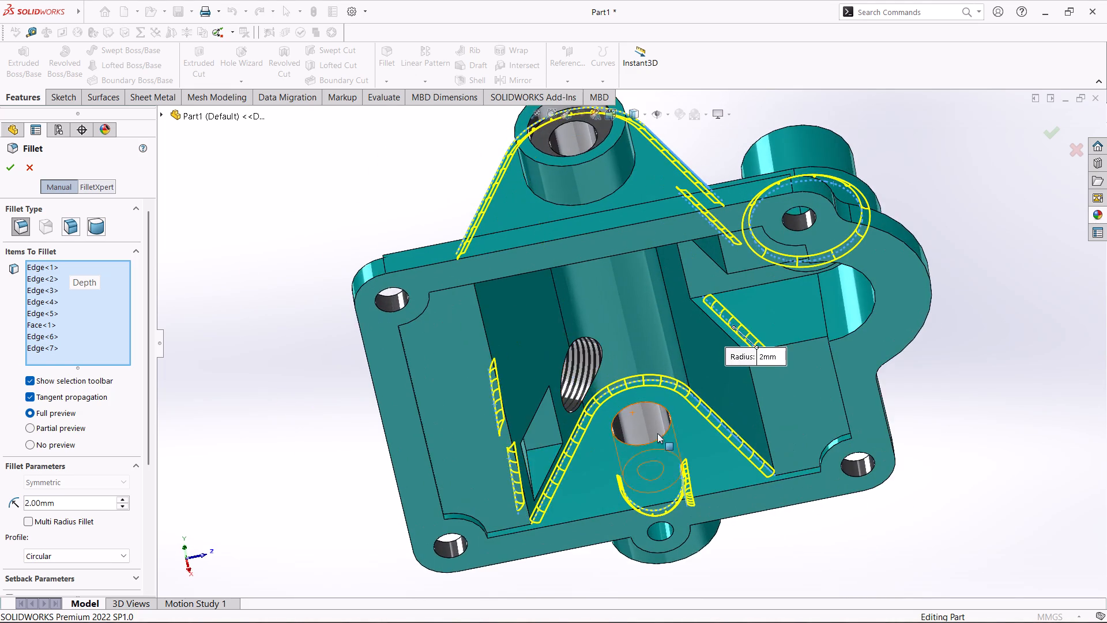
pyautogui.scroll(-3, 668, 442)
pyautogui.scroll(-4, 608, 351)
pyautogui.click(595, 347)
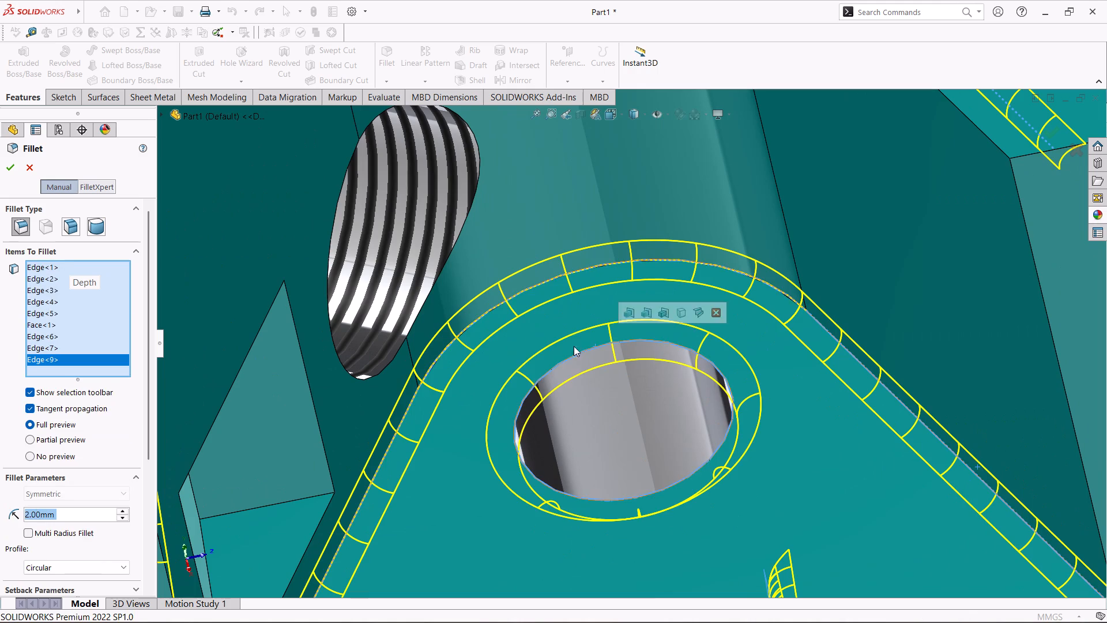
pyautogui.click(450, 245)
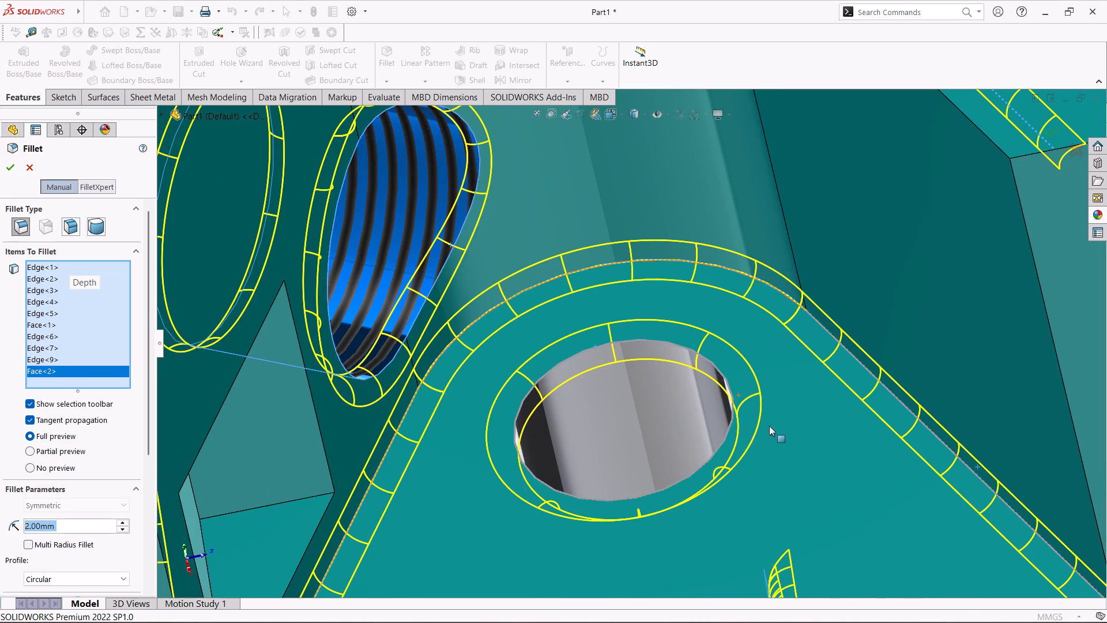
# Add two circular edges of the round boss's bore, seen from the housing's open side, to the 2 mm fillet.
pyautogui.scroll(5, 771, 430)
pyautogui.scroll(2, 717, 426)
pyautogui.moveTo(827, 486); pyautogui.dragTo(893, 260, button='middle')
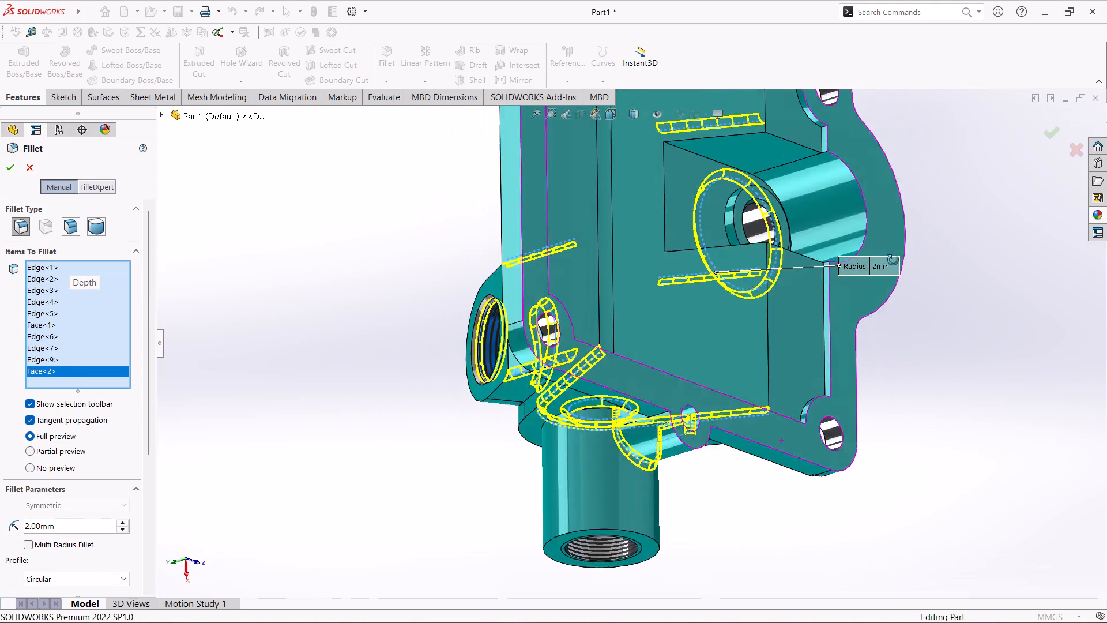
pyautogui.moveTo(893, 260); pyautogui.dragTo(826, 325, button='middle')
pyautogui.scroll(-2, 918, 239)
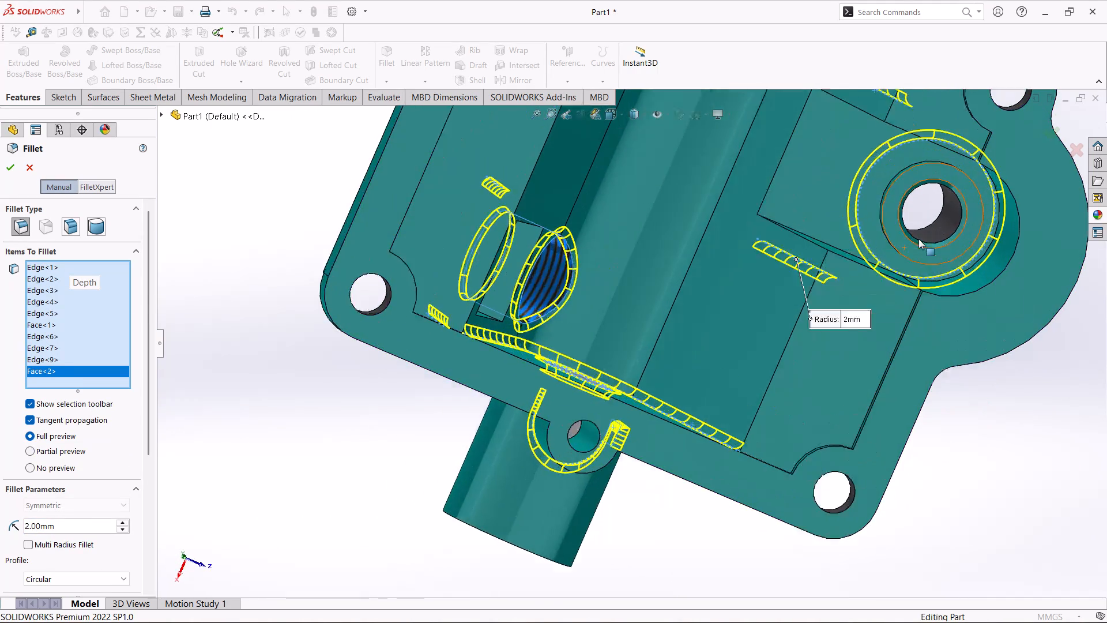
pyautogui.scroll(-3, 918, 239)
pyautogui.click(834, 163)
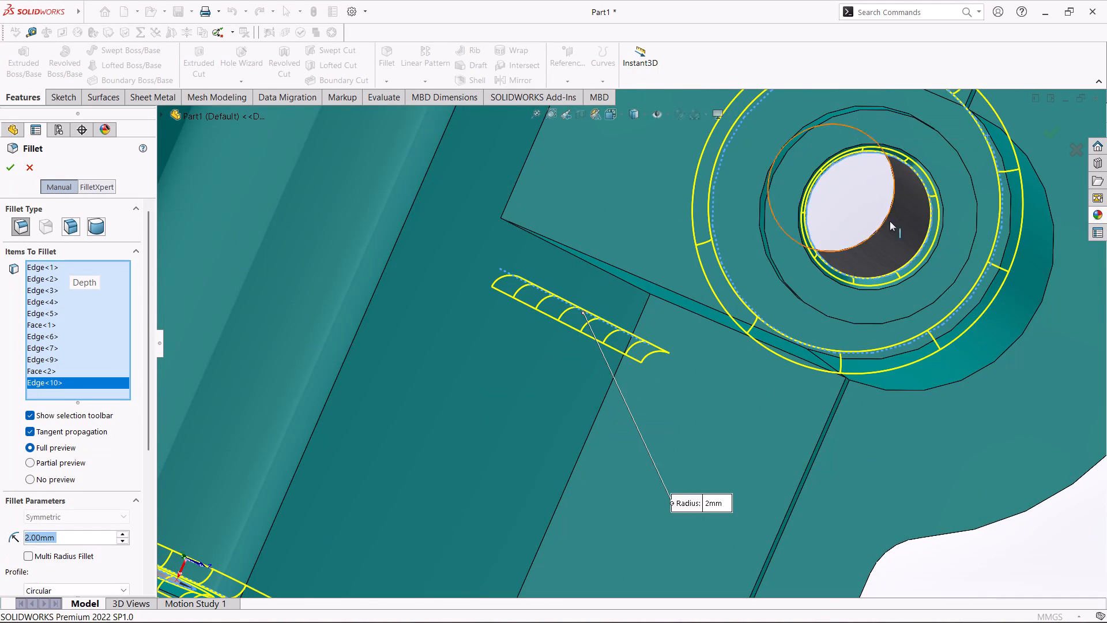
pyautogui.click(809, 133)
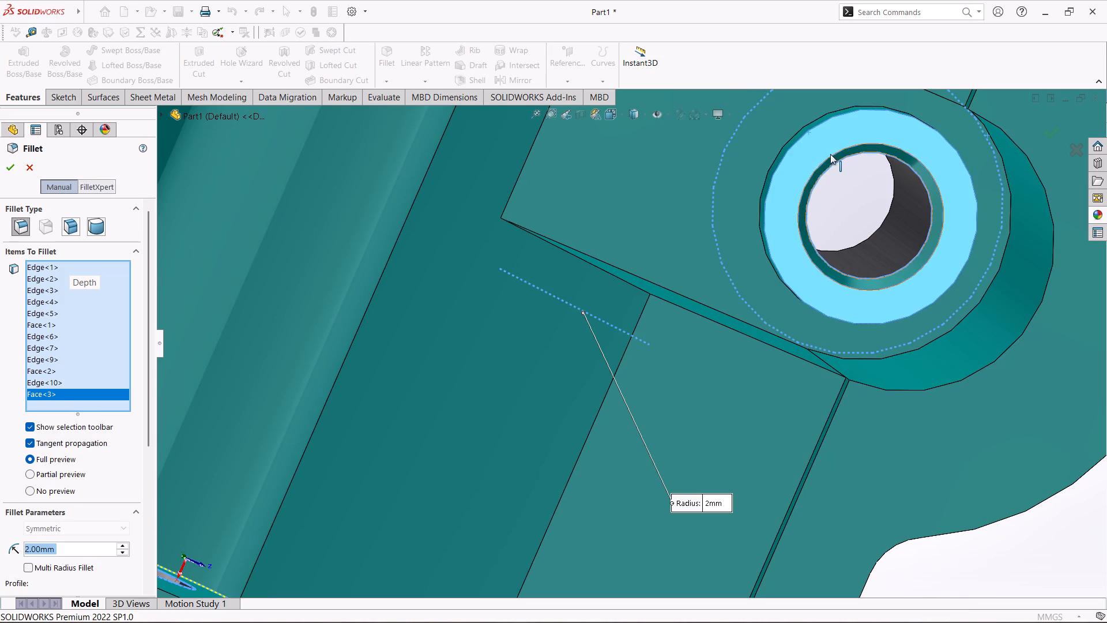
pyautogui.click(827, 147)
pyautogui.click(806, 128)
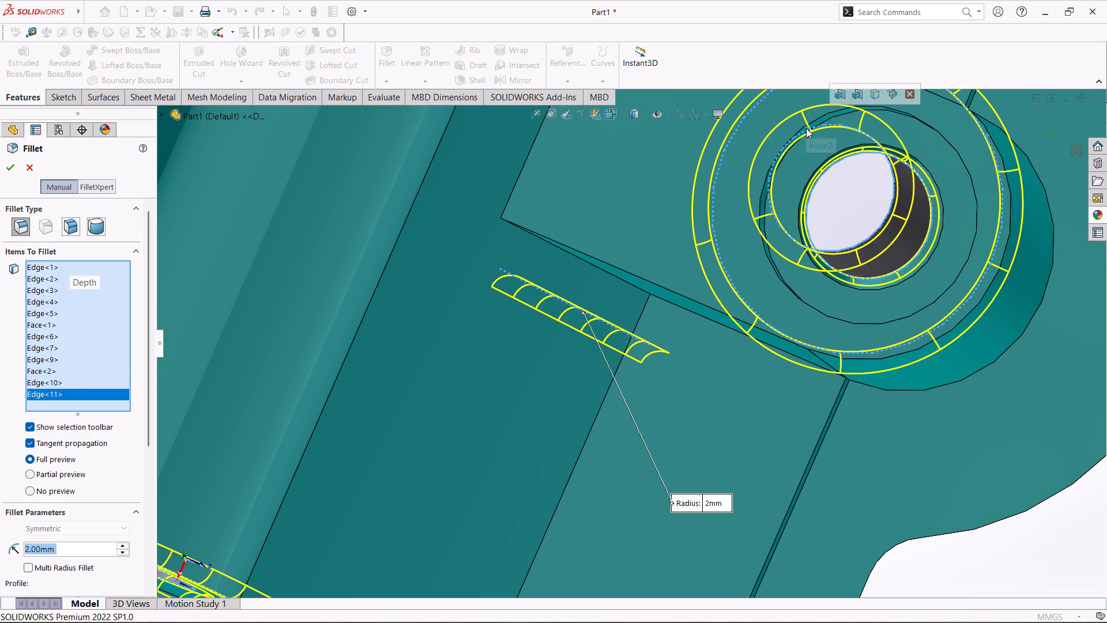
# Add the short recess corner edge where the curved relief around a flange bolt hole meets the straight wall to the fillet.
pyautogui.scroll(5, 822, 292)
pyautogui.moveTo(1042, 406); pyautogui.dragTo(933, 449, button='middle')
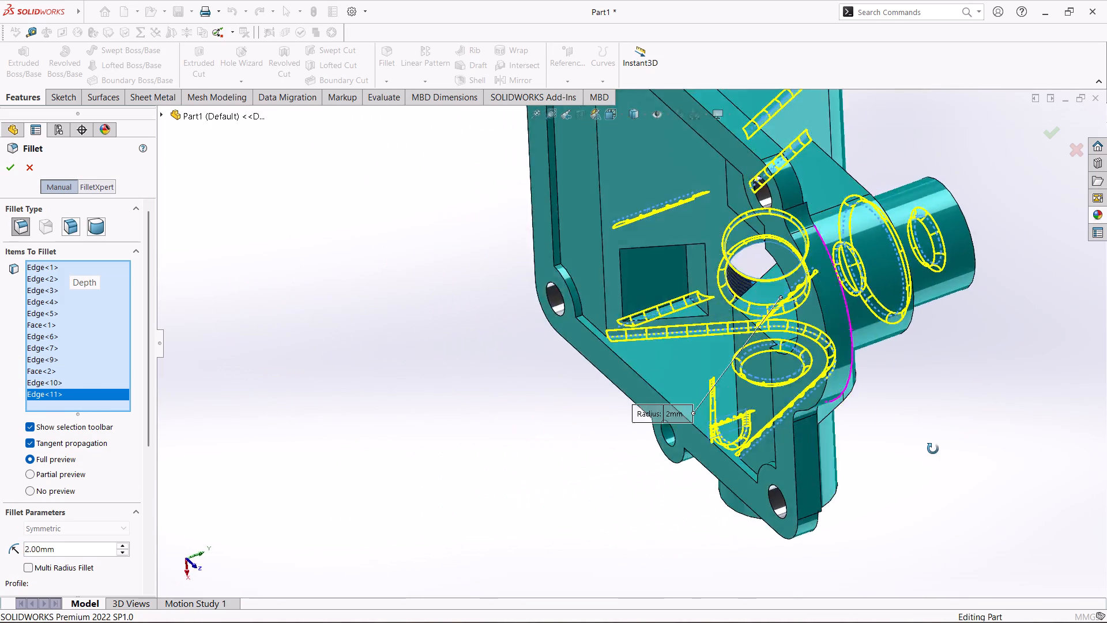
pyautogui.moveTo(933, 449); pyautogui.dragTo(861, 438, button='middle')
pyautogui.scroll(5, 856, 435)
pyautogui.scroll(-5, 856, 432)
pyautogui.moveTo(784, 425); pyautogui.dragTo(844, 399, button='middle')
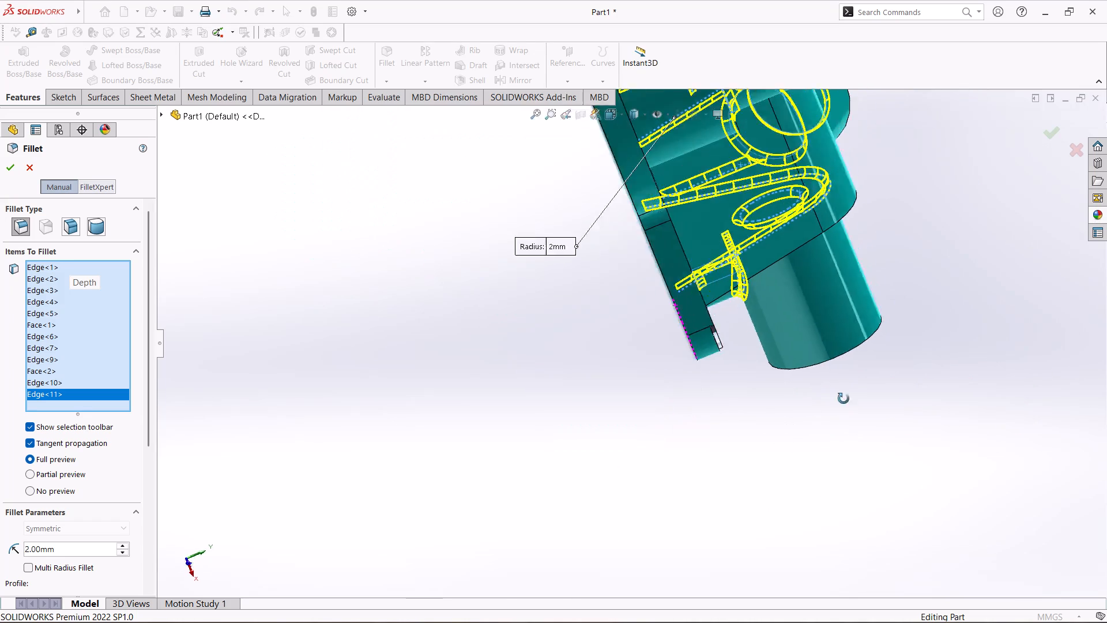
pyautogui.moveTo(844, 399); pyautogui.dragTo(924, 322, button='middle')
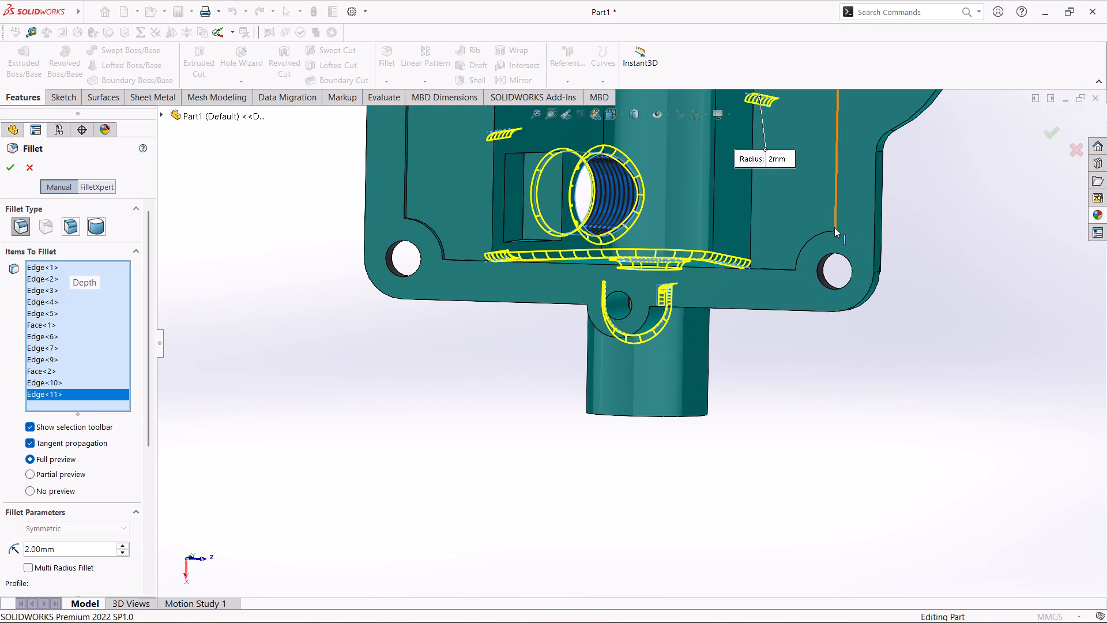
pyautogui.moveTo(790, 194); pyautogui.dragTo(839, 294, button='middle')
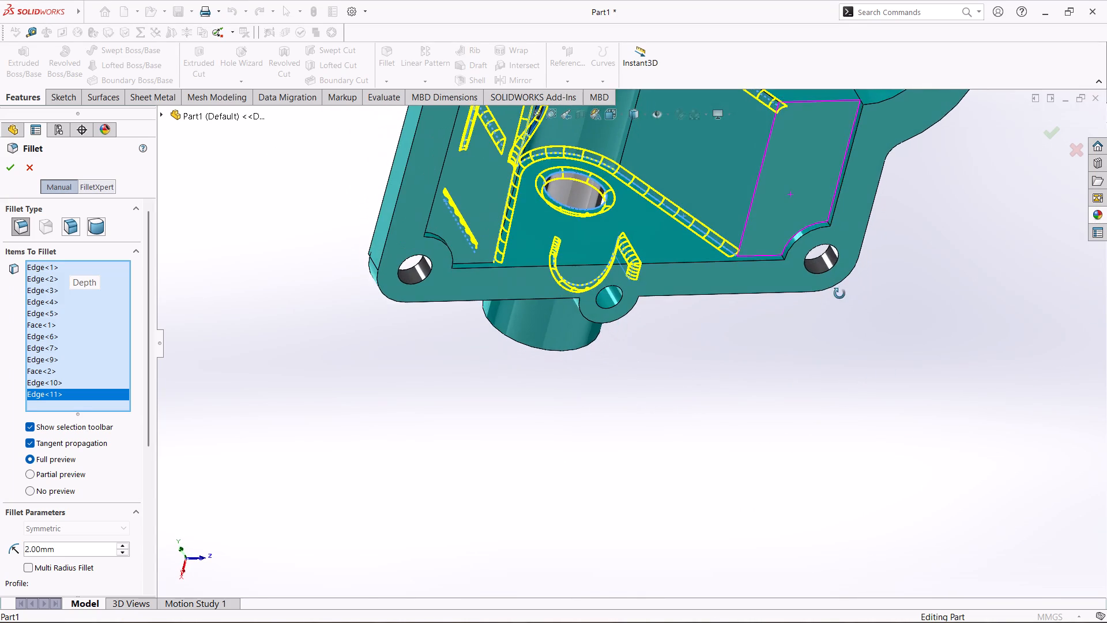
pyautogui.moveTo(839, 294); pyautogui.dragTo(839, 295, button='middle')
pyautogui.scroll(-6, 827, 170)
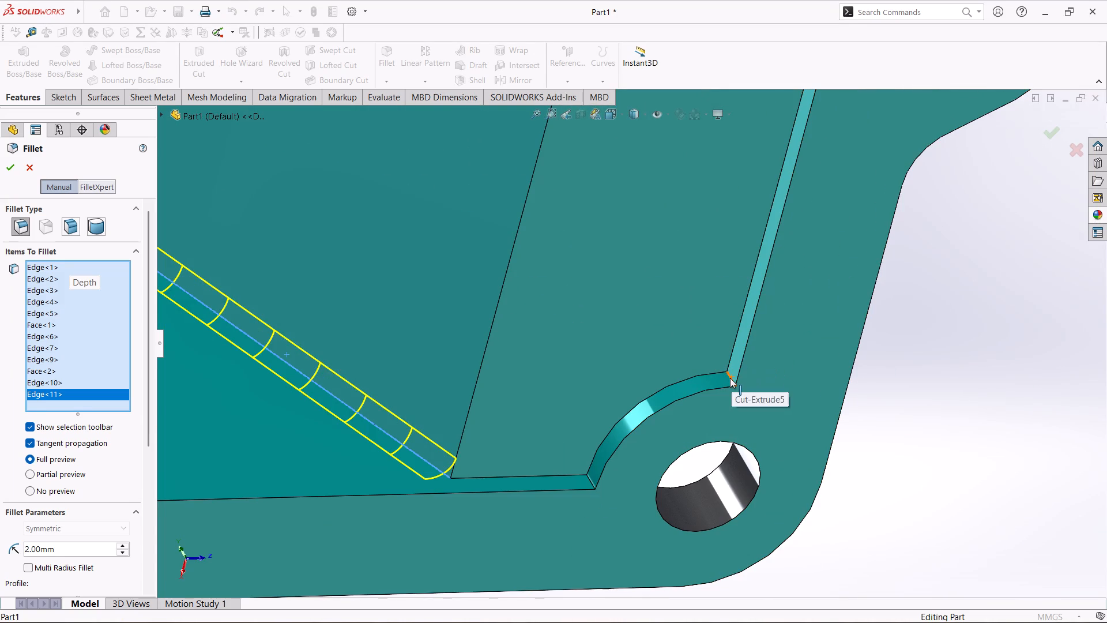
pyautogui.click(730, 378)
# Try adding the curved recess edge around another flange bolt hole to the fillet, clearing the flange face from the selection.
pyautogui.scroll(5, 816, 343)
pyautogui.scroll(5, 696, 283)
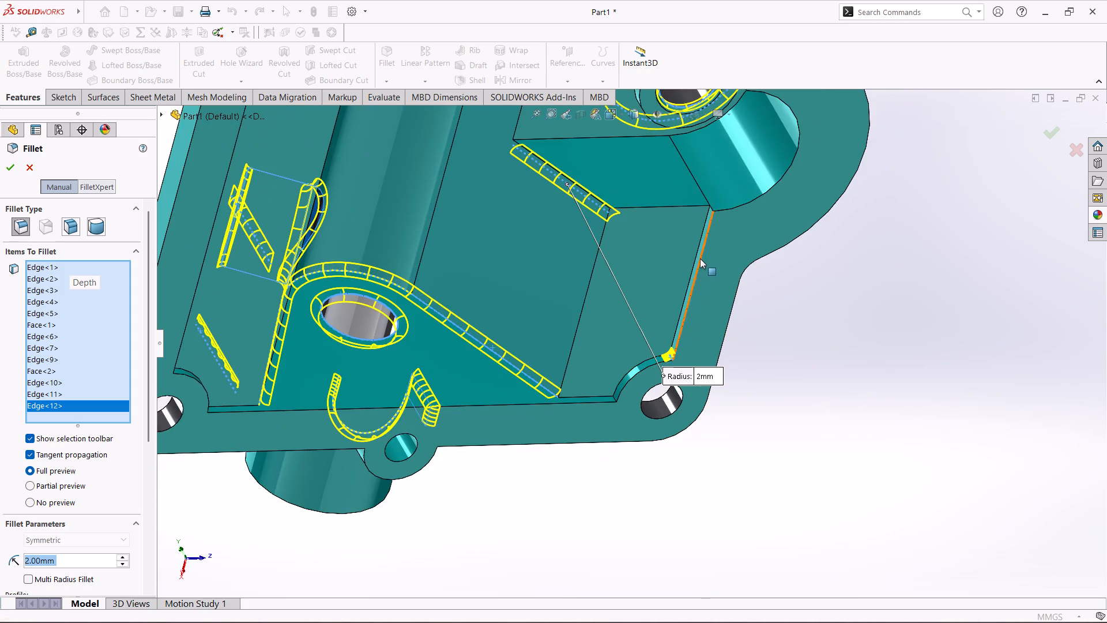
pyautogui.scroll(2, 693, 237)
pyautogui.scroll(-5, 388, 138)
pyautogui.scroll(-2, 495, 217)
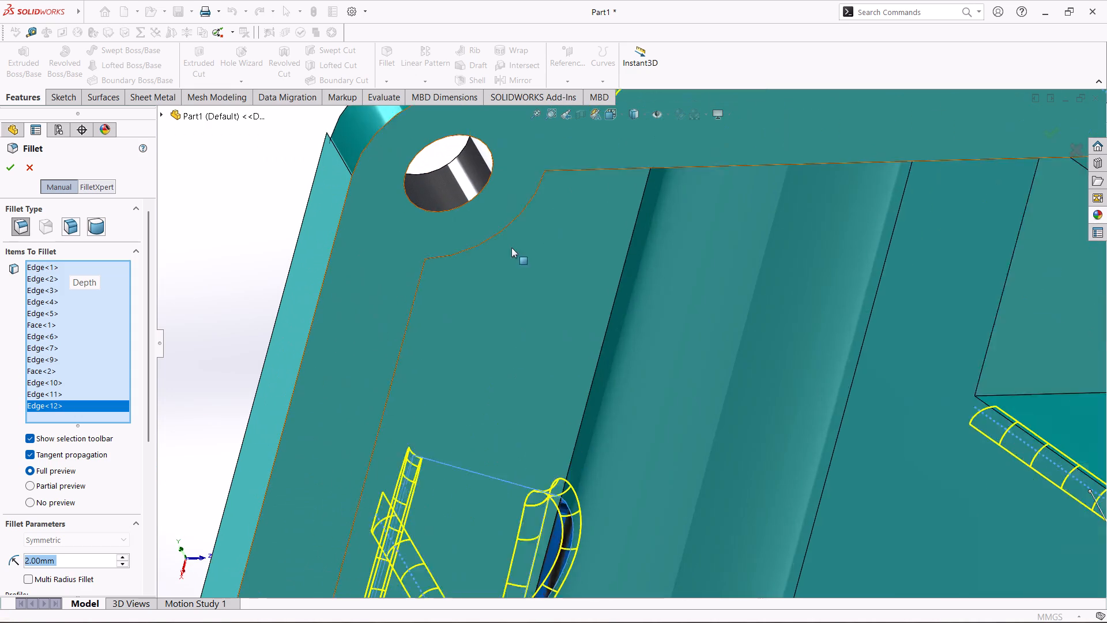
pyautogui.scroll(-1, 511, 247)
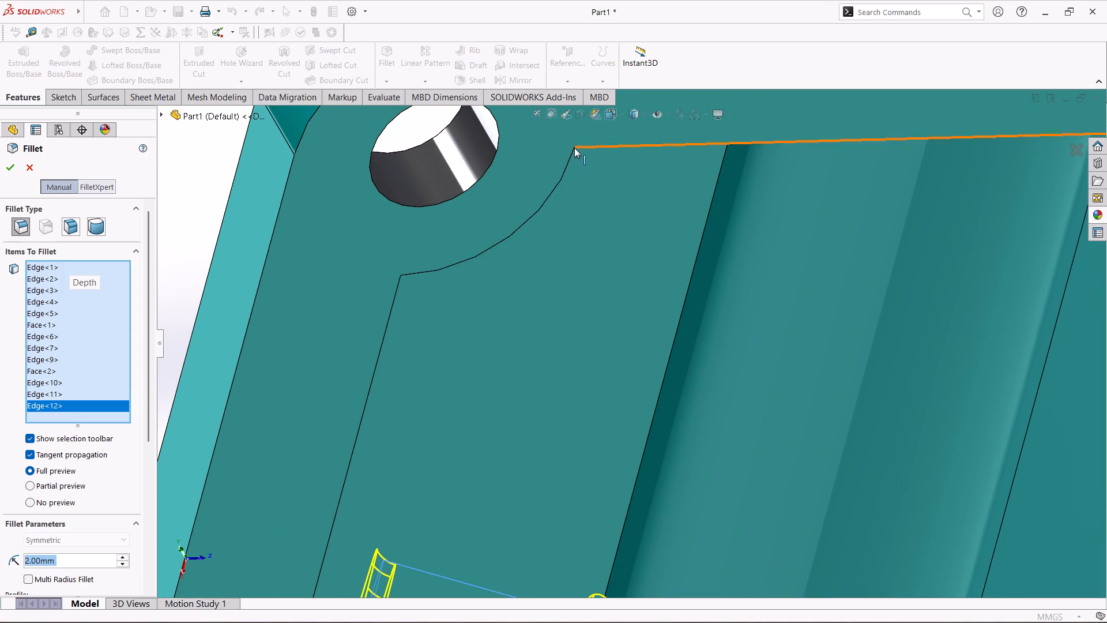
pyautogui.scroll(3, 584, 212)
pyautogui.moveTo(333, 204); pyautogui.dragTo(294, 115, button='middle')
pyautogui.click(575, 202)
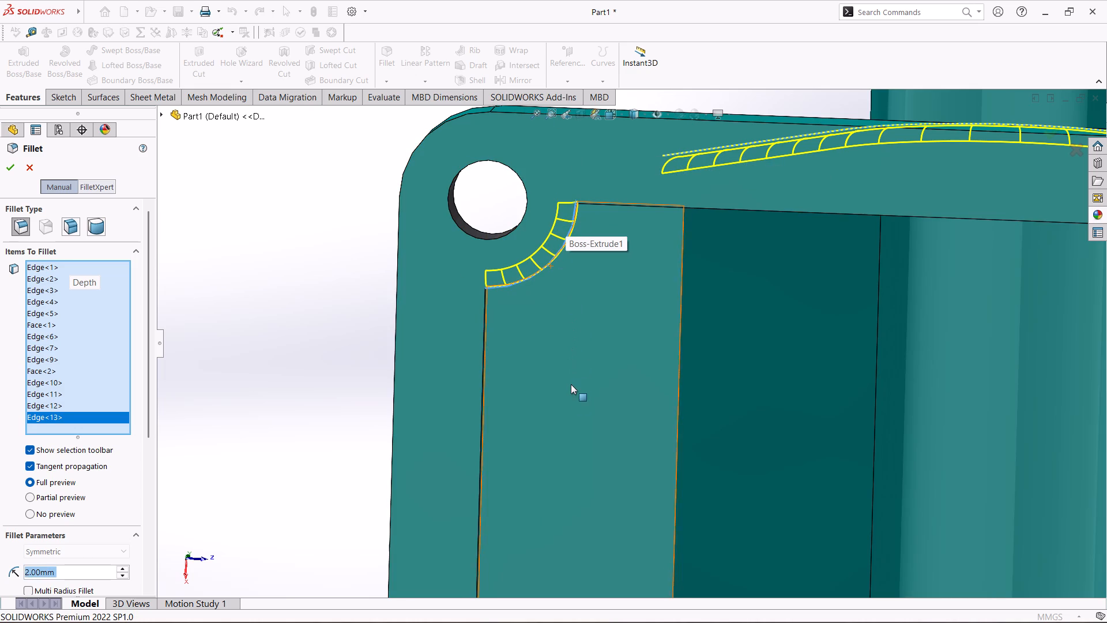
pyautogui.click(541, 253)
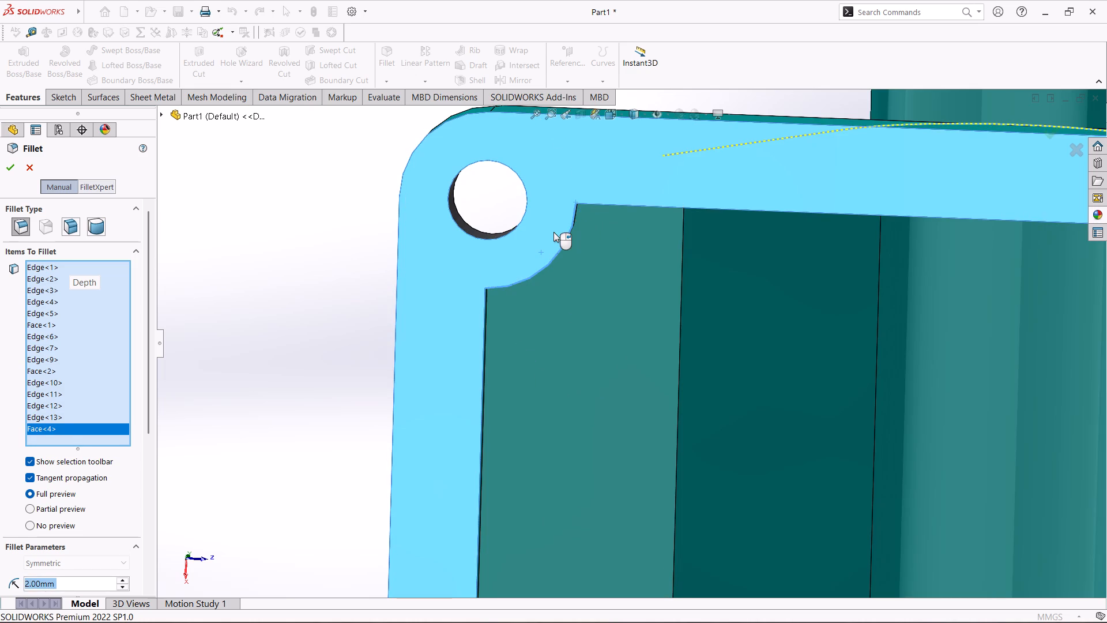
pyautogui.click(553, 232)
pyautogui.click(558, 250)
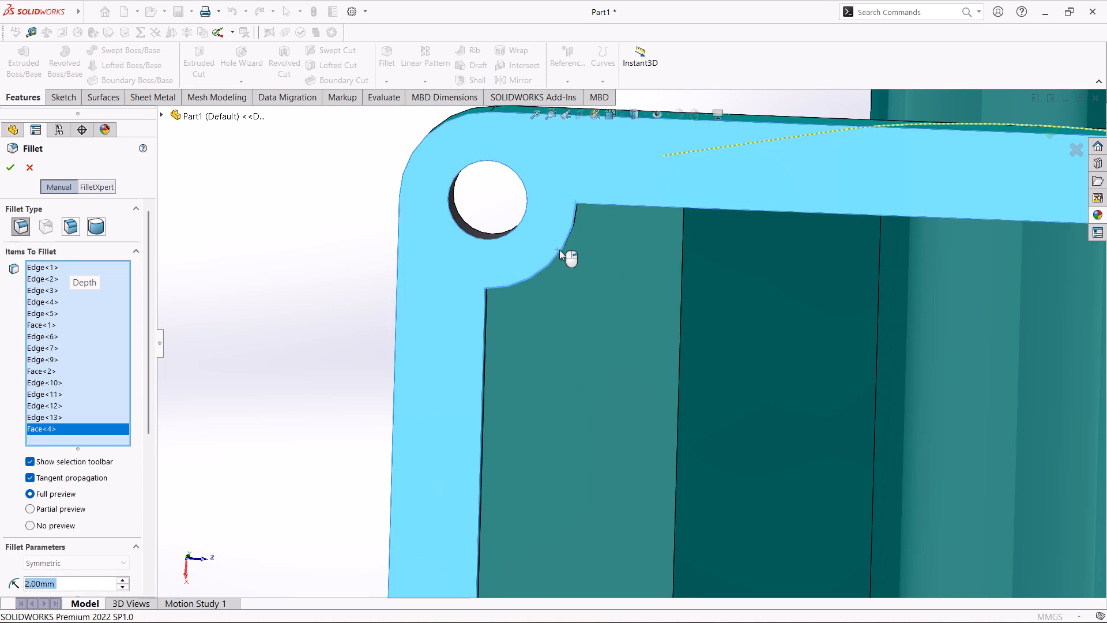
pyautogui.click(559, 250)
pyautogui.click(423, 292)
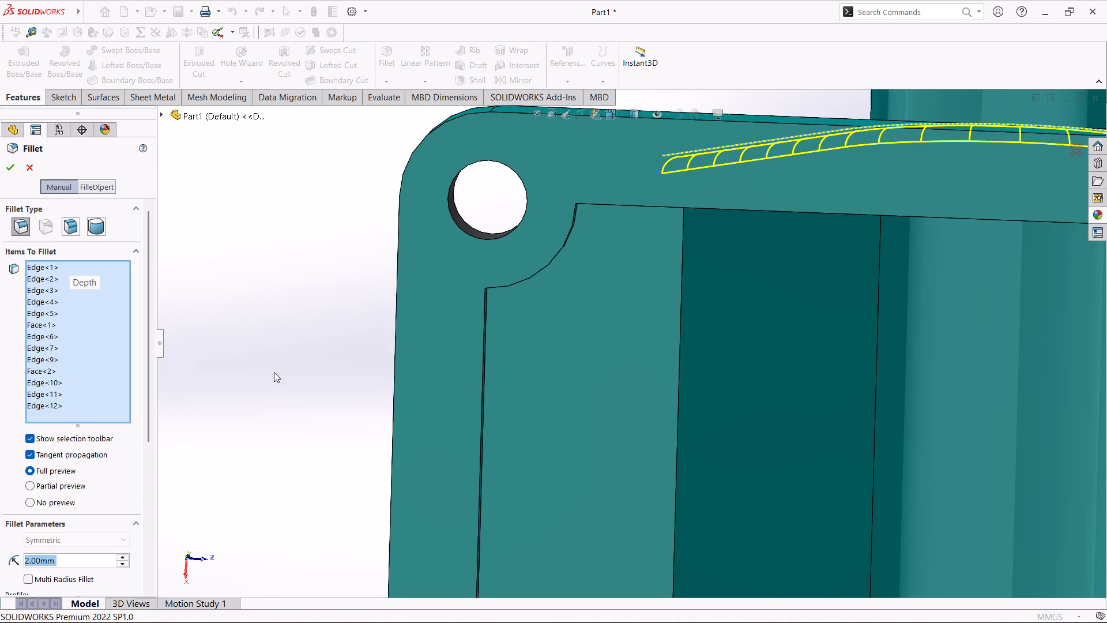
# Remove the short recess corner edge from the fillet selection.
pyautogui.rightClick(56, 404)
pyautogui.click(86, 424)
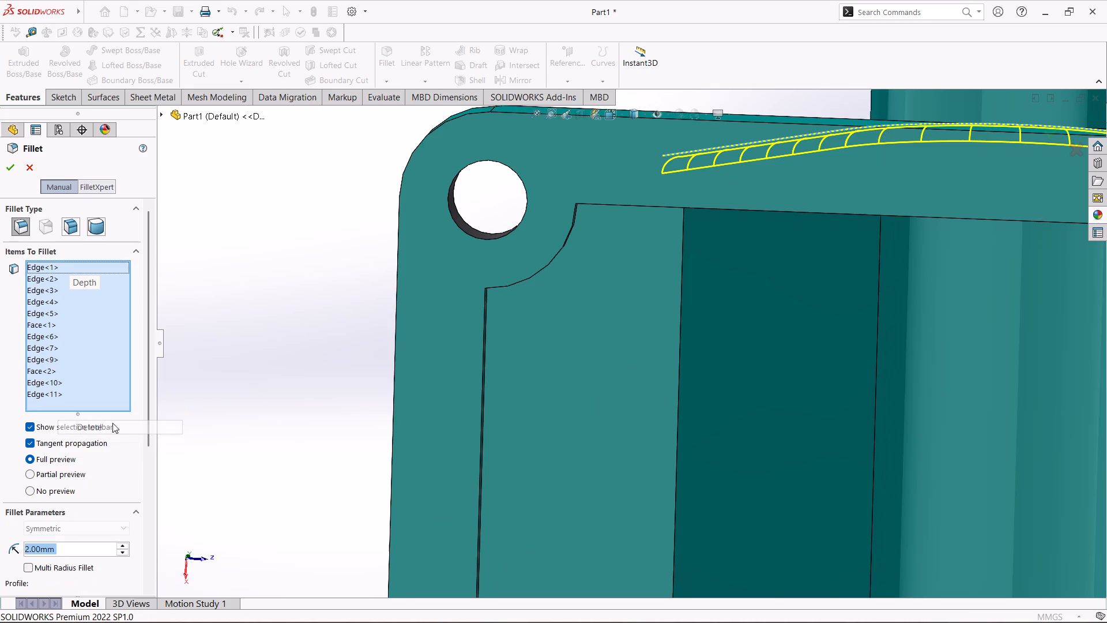
# Add both short recess corner edges at the ends of the bolt hole's curved relief to the 2 mm fillet.
pyautogui.moveTo(569, 337); pyautogui.dragTo(537, 249, button='middle')
pyautogui.scroll(-5, 588, 216)
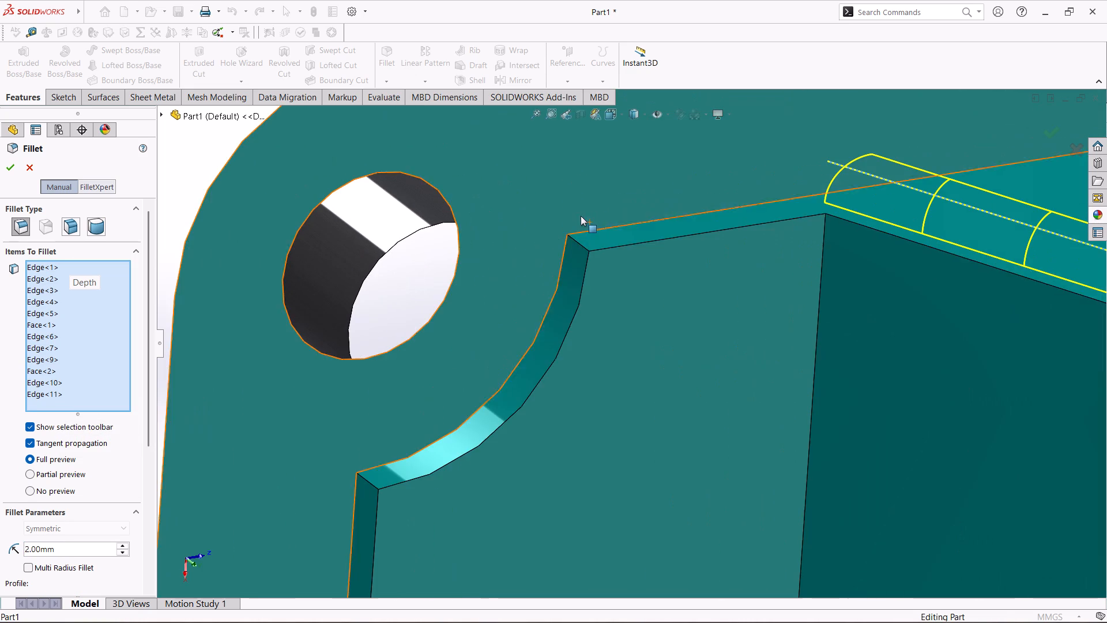
pyautogui.click(579, 245)
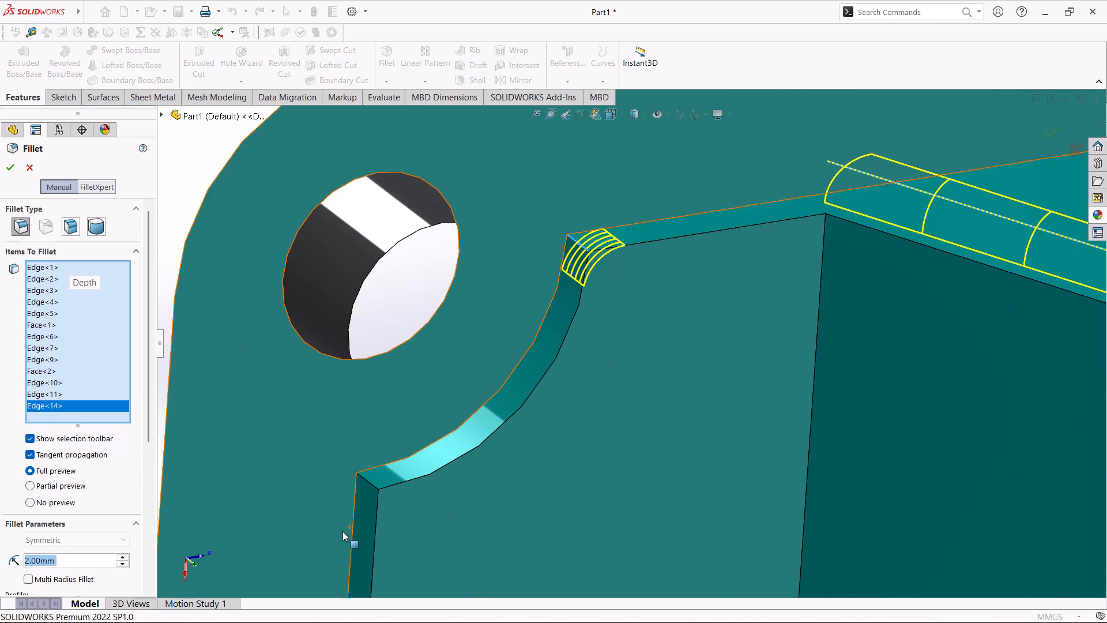
pyautogui.click(375, 485)
pyautogui.click(386, 476)
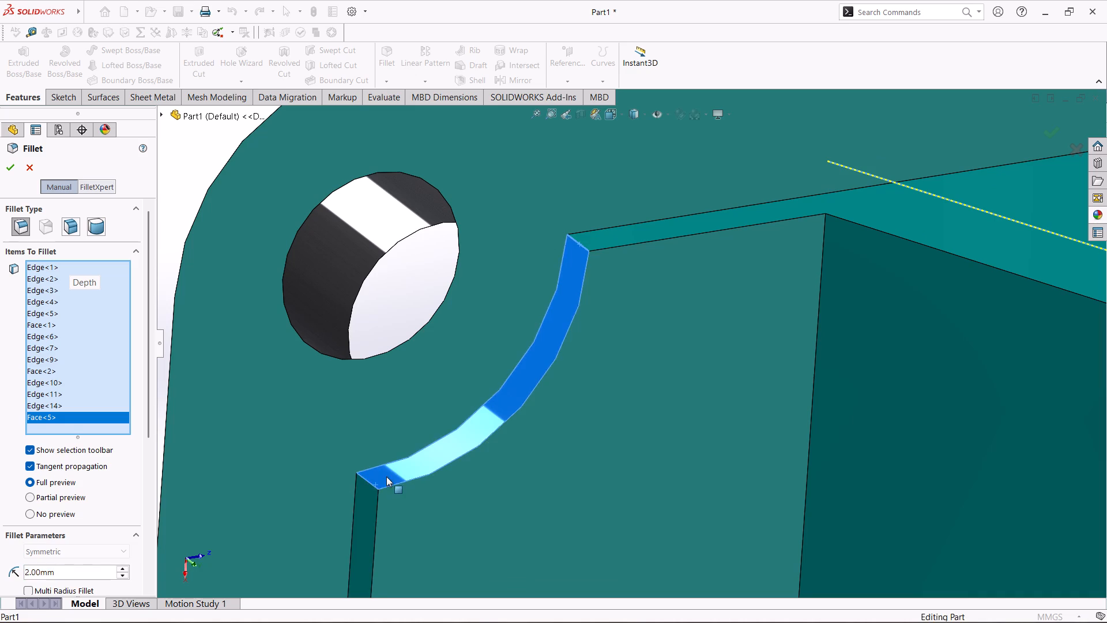
pyautogui.click(370, 482)
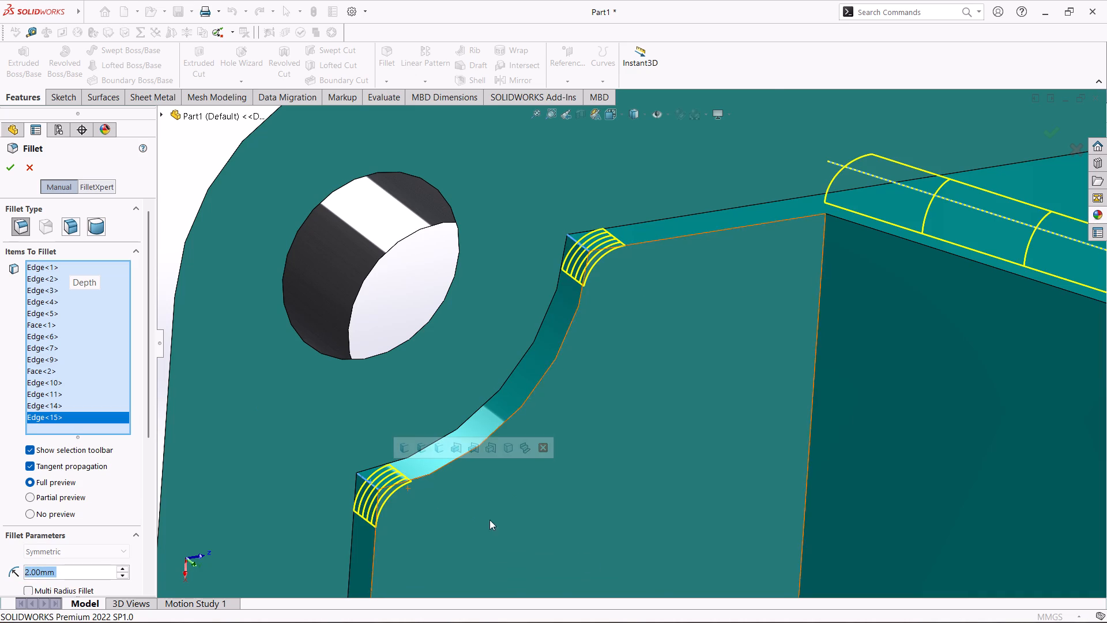
# Add both short corner edges at the ends of the curved relief around the bolt hole beside the round boss to the 2 mm fillet.
pyautogui.scroll(9, 617, 554)
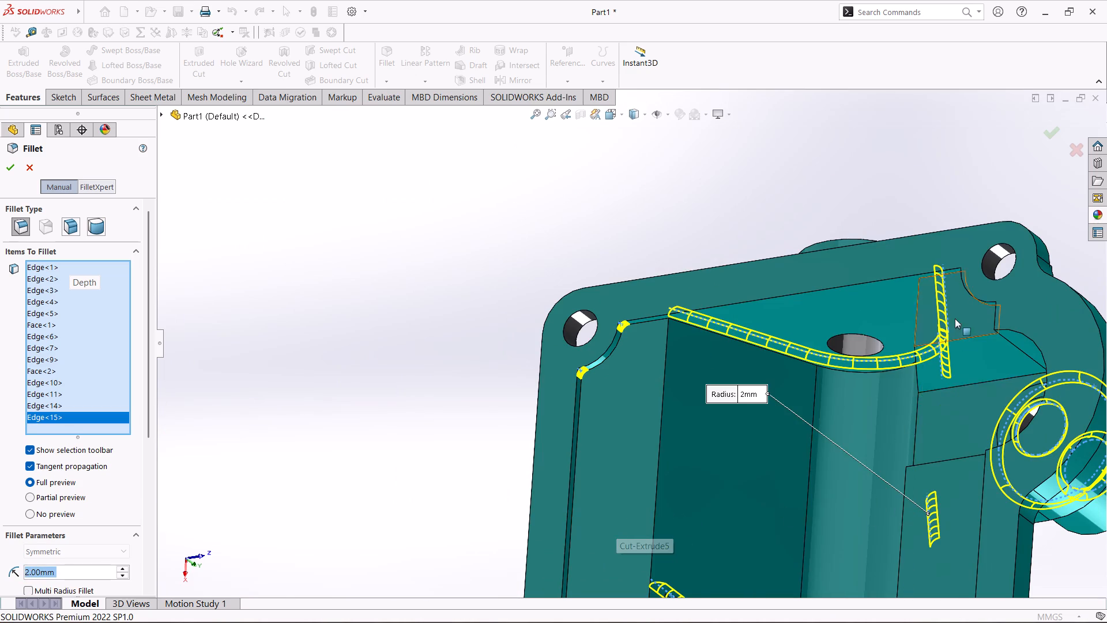
pyautogui.scroll(-11, 955, 307)
pyautogui.moveTo(587, 396); pyautogui.dragTo(696, 377, button='middle')
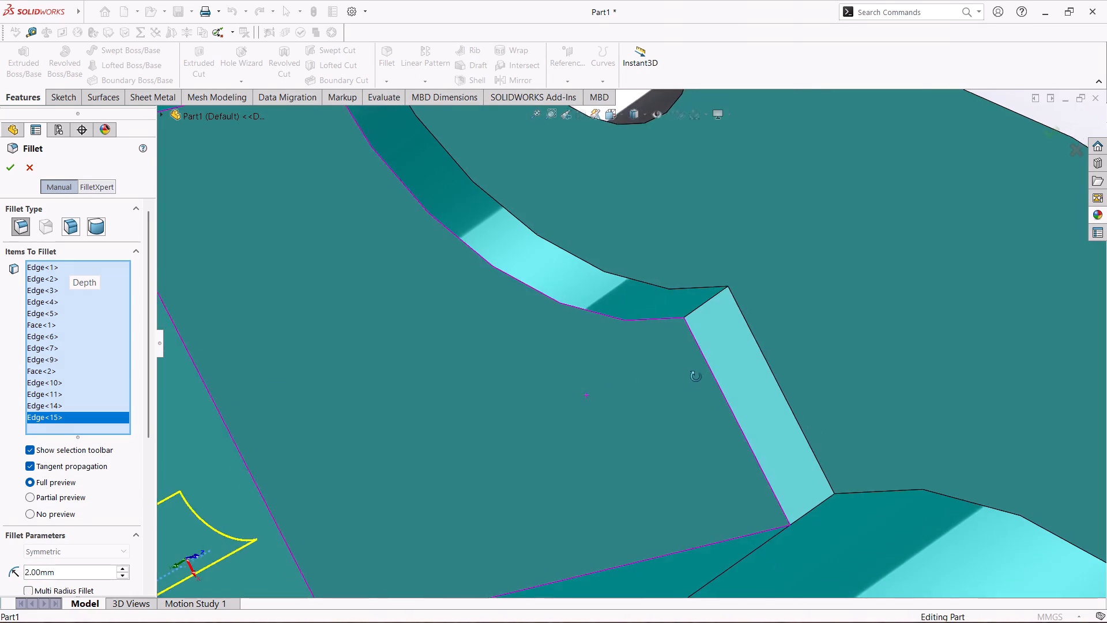
pyautogui.moveTo(696, 377); pyautogui.dragTo(694, 373, button='middle')
pyautogui.click(701, 310)
pyautogui.scroll(6, 524, 365)
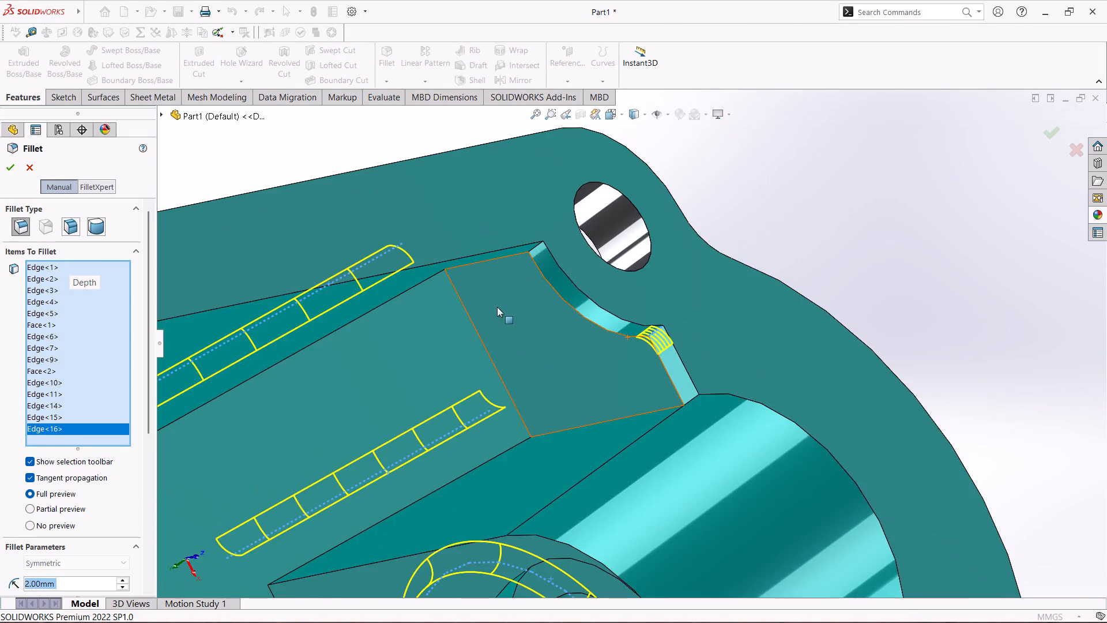
pyautogui.scroll(-5, 518, 271)
pyautogui.click(589, 243)
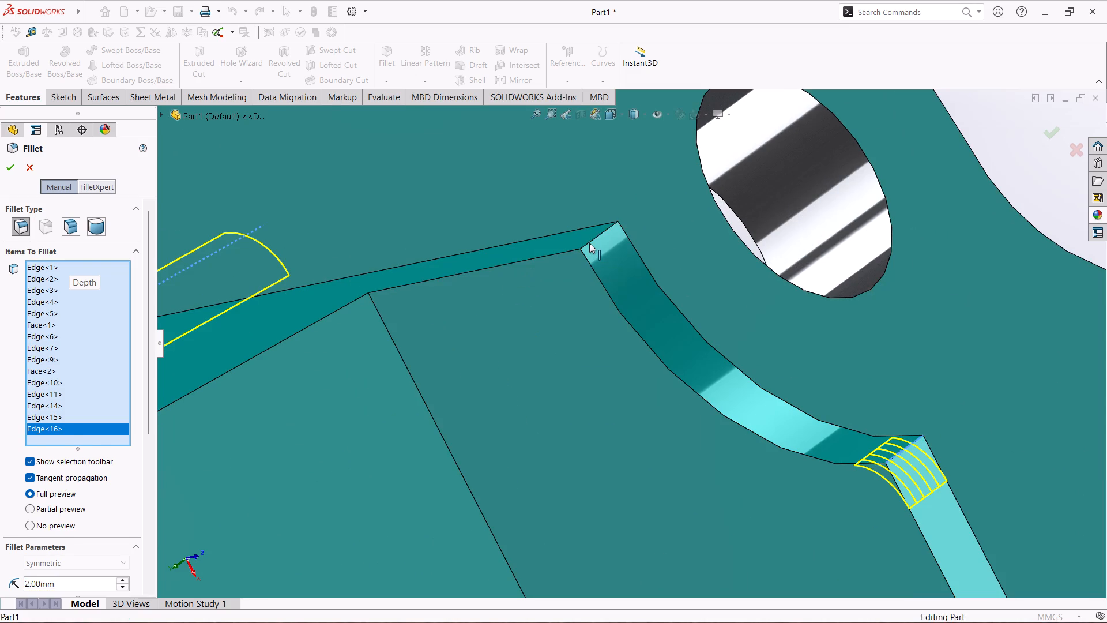
# Add both short corner edges at the ends of the next bolt hole's curved relief to the 2 mm fillet.
pyautogui.scroll(7, 578, 351)
pyautogui.scroll(6, 600, 438)
pyautogui.scroll(-5, 746, 620)
pyautogui.scroll(2, 754, 468)
pyautogui.scroll(-2, 750, 445)
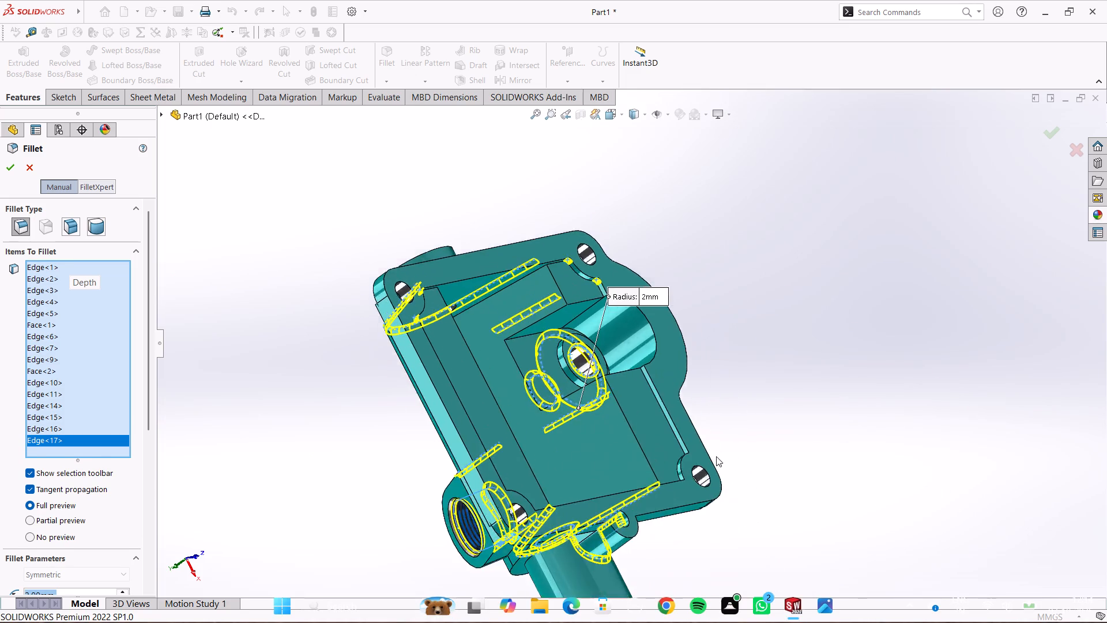
pyautogui.scroll(-10, 716, 456)
pyautogui.moveTo(571, 488); pyautogui.dragTo(614, 517, button='middle')
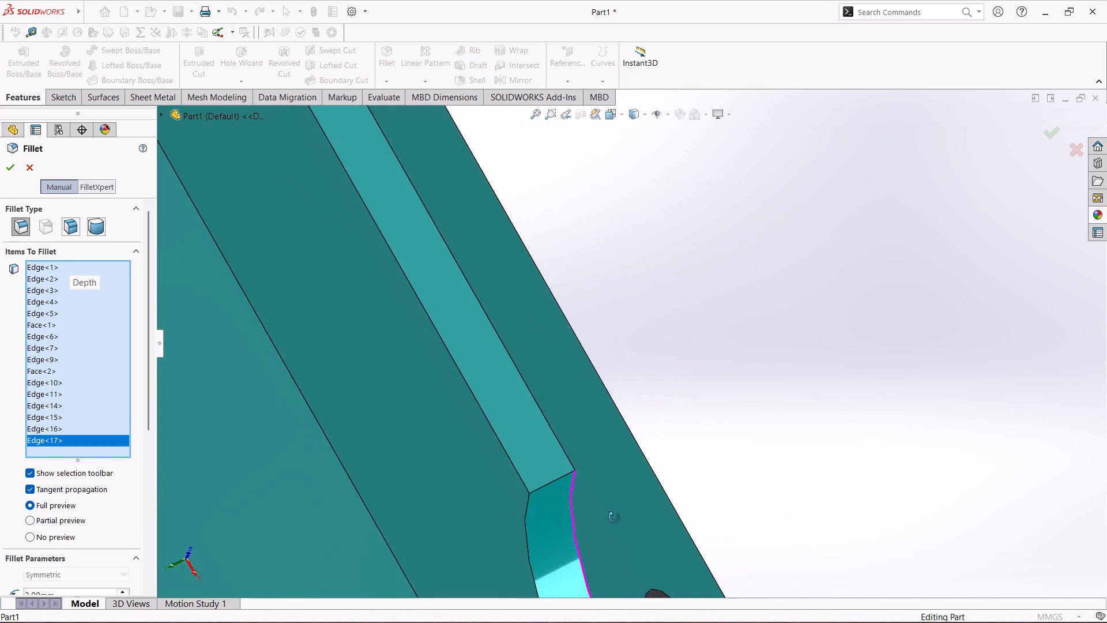
pyautogui.moveTo(614, 517); pyautogui.dragTo(630, 535, button='middle')
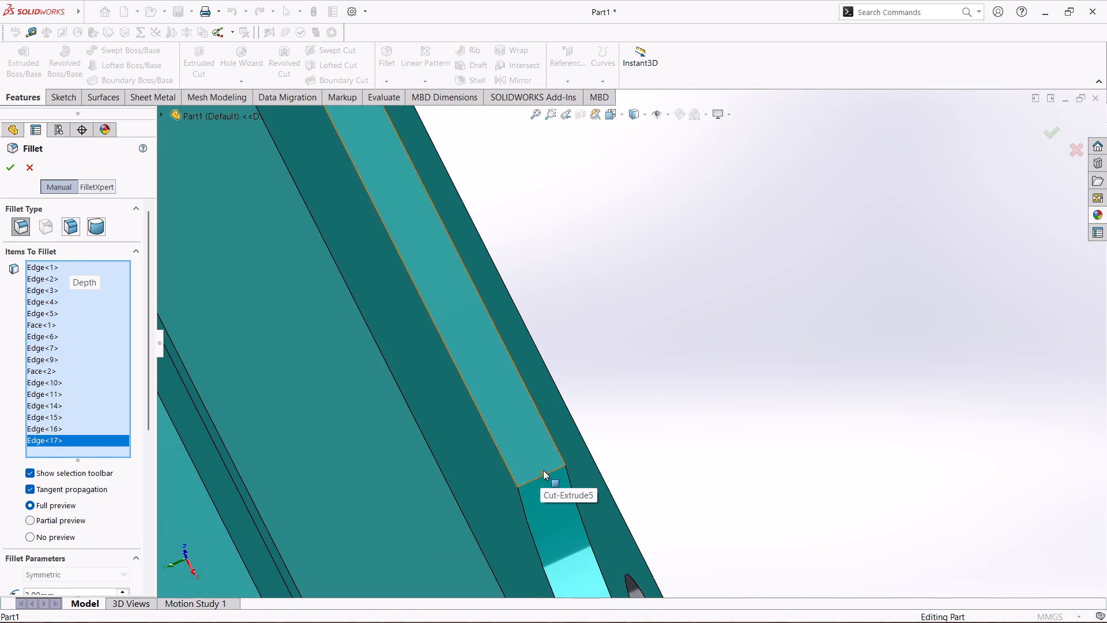
pyautogui.click(543, 470)
pyautogui.click(530, 448)
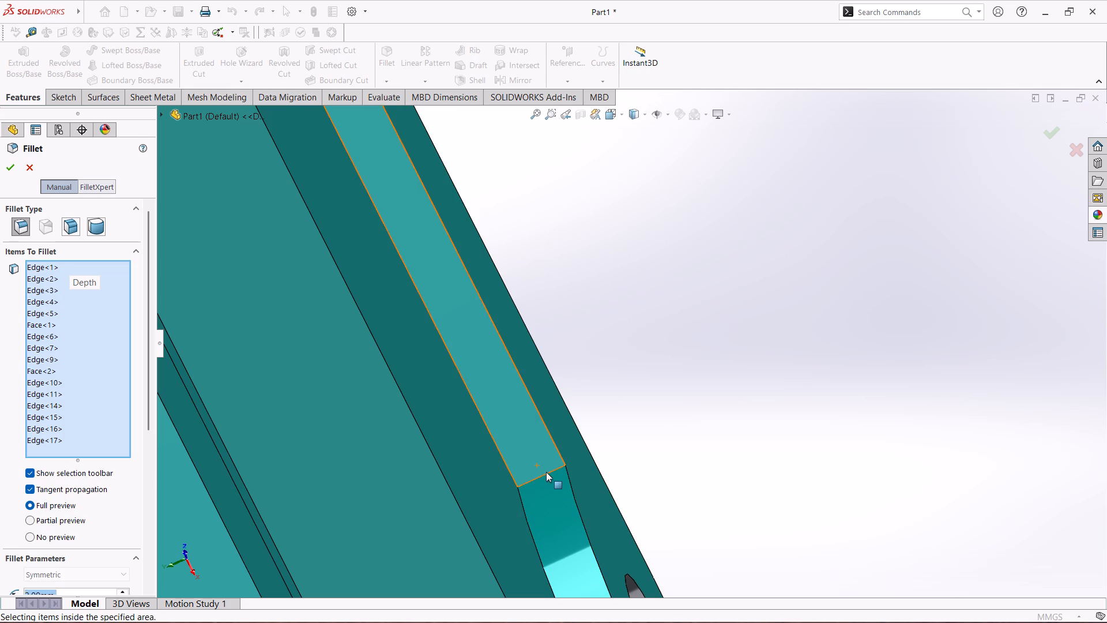
pyautogui.click(547, 474)
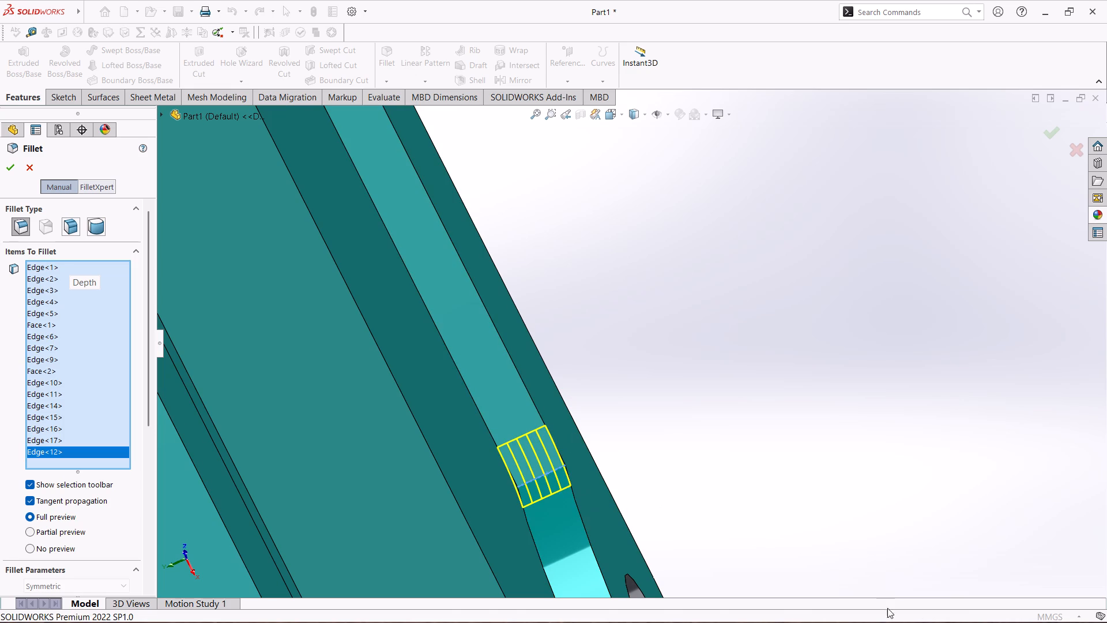
pyautogui.scroll(9, 767, 482)
pyautogui.scroll(-5, 617, 376)
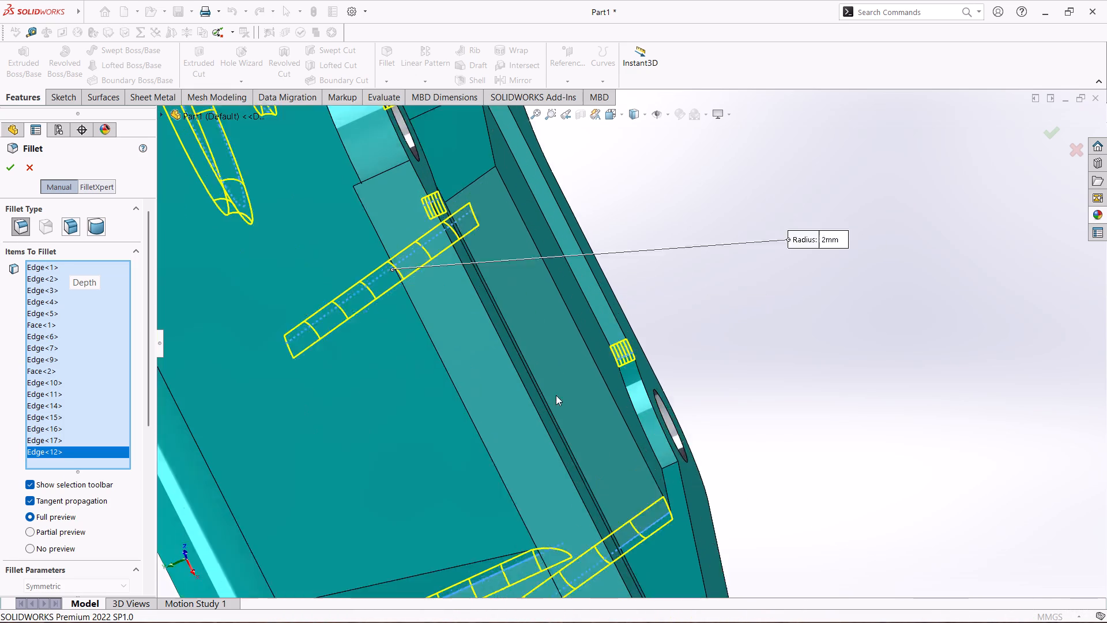
pyautogui.scroll(-1, 556, 395)
pyautogui.scroll(-4, 689, 457)
pyautogui.click(785, 517)
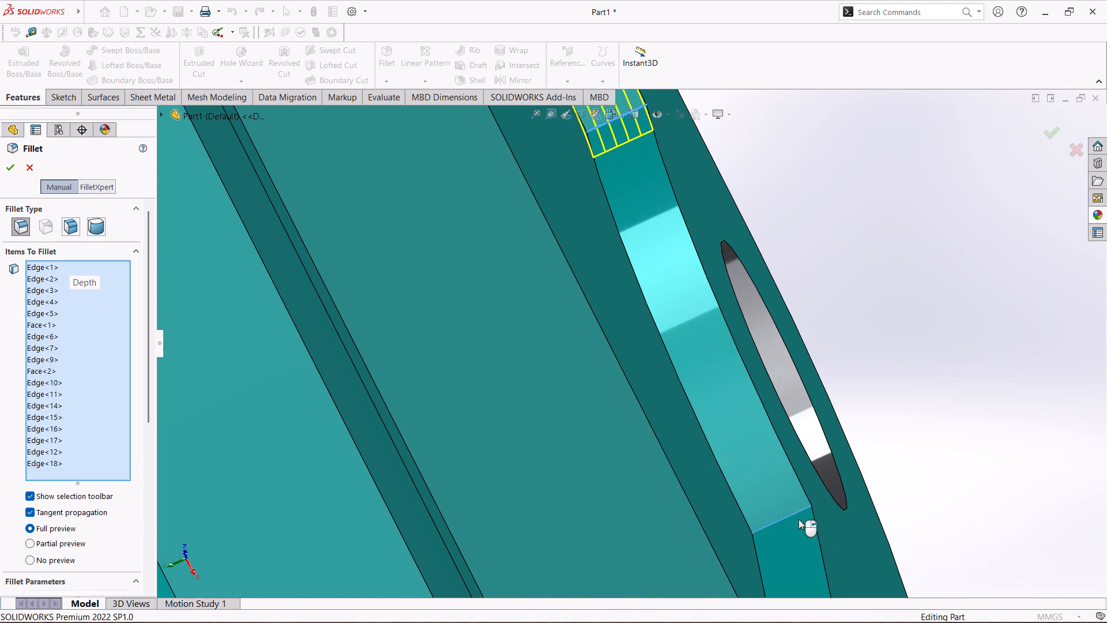
# Add both short recess corner edges at the ends of the remaining bolt hole's curved relief to the 2 mm fillet.
pyautogui.scroll(7, 811, 500)
pyautogui.moveTo(784, 311); pyautogui.dragTo(649, 421, button='middle')
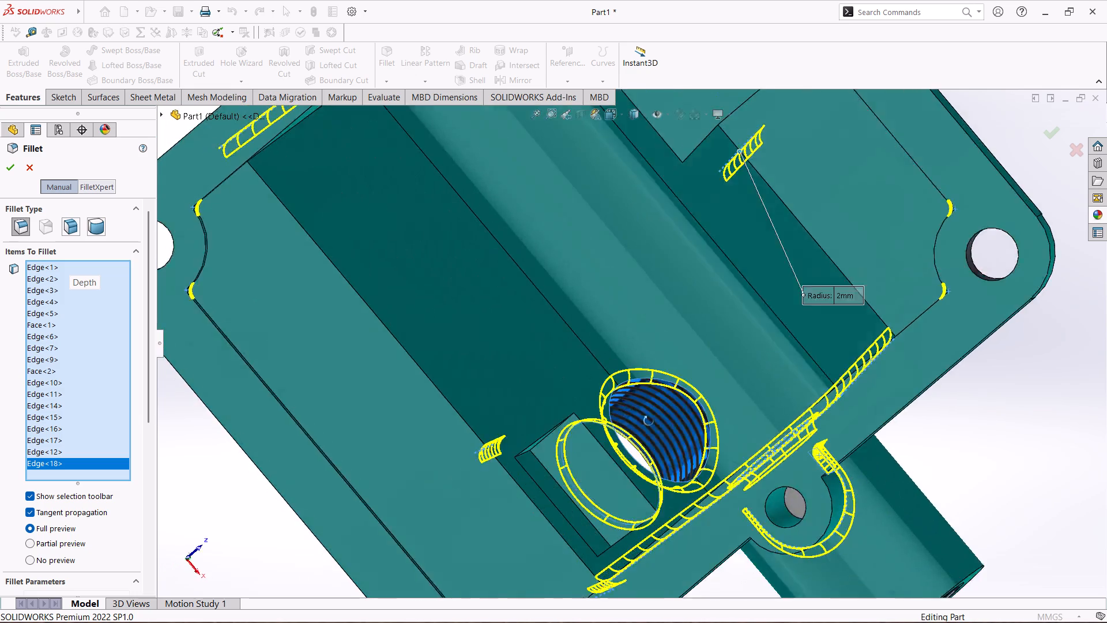
pyautogui.moveTo(649, 421); pyautogui.dragTo(637, 339, button='middle')
pyautogui.scroll(4, 525, 487)
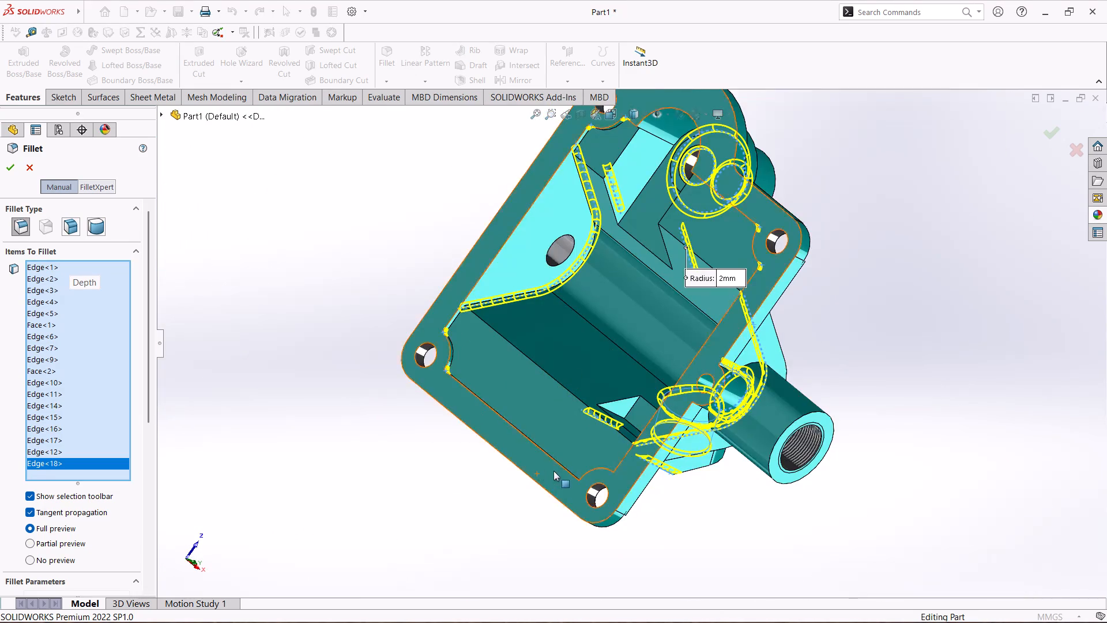
pyautogui.scroll(-9, 556, 472)
pyautogui.moveTo(701, 283); pyautogui.dragTo(716, 556, button='middle')
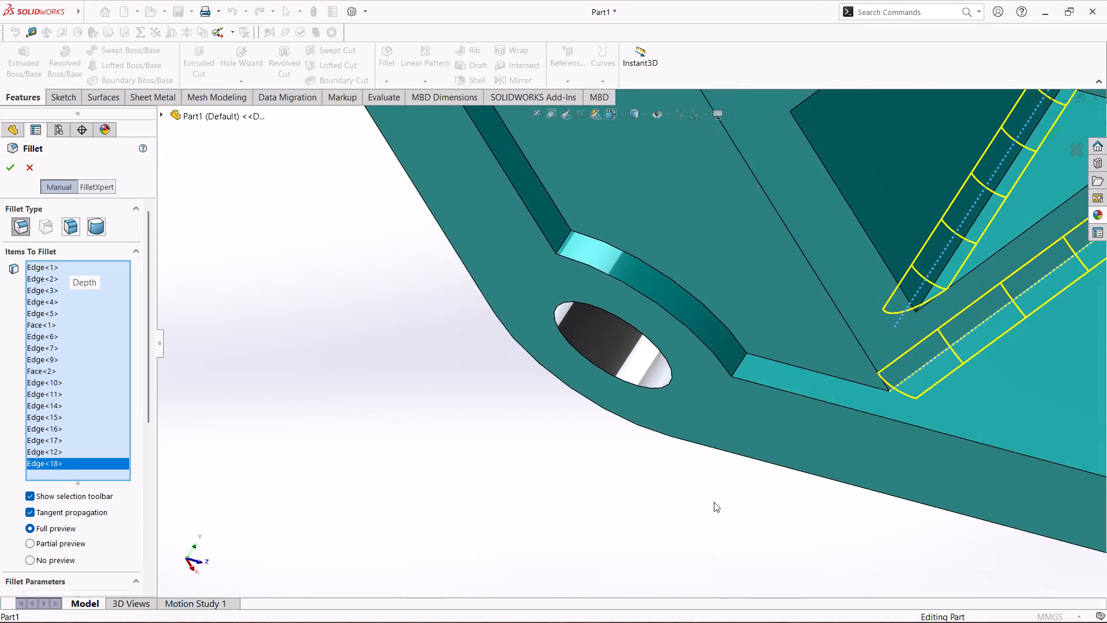
pyautogui.click(739, 365)
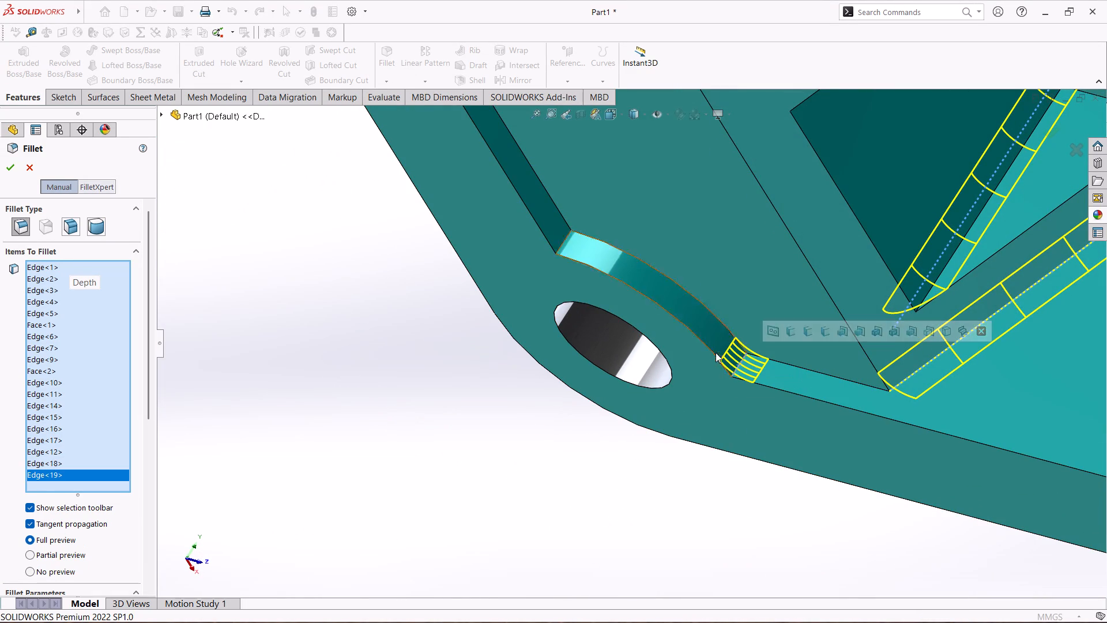
pyautogui.click(564, 242)
# Apply the 2 mm fillet to all the selected housing edges and faces.
pyautogui.scroll(5, 638, 336)
pyautogui.scroll(3, 784, 471)
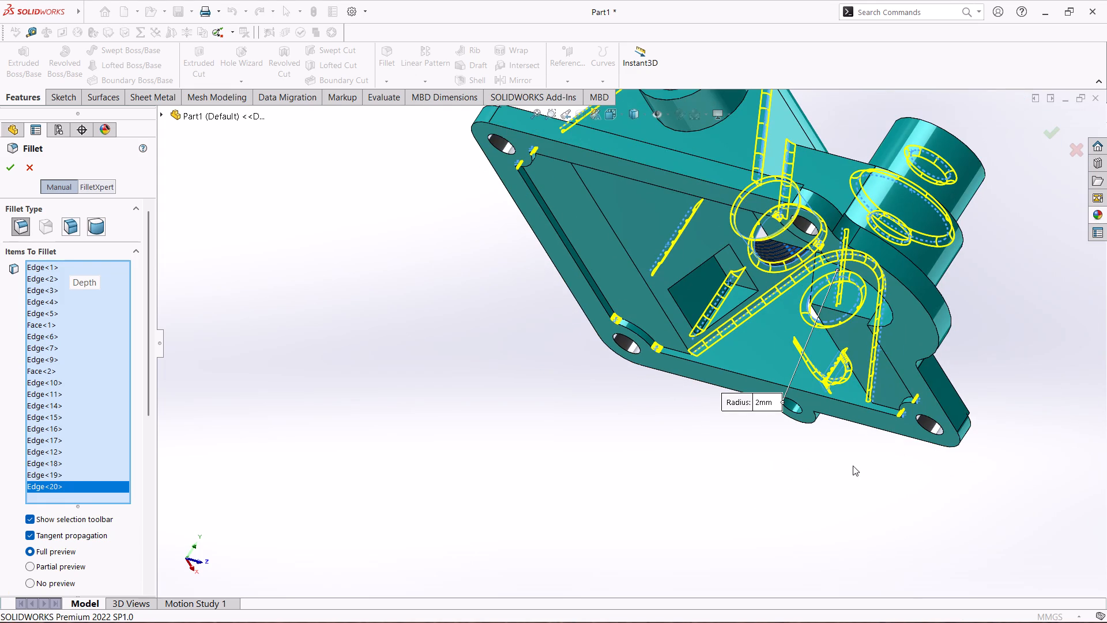
pyautogui.moveTo(895, 485); pyautogui.dragTo(916, 434, button='middle')
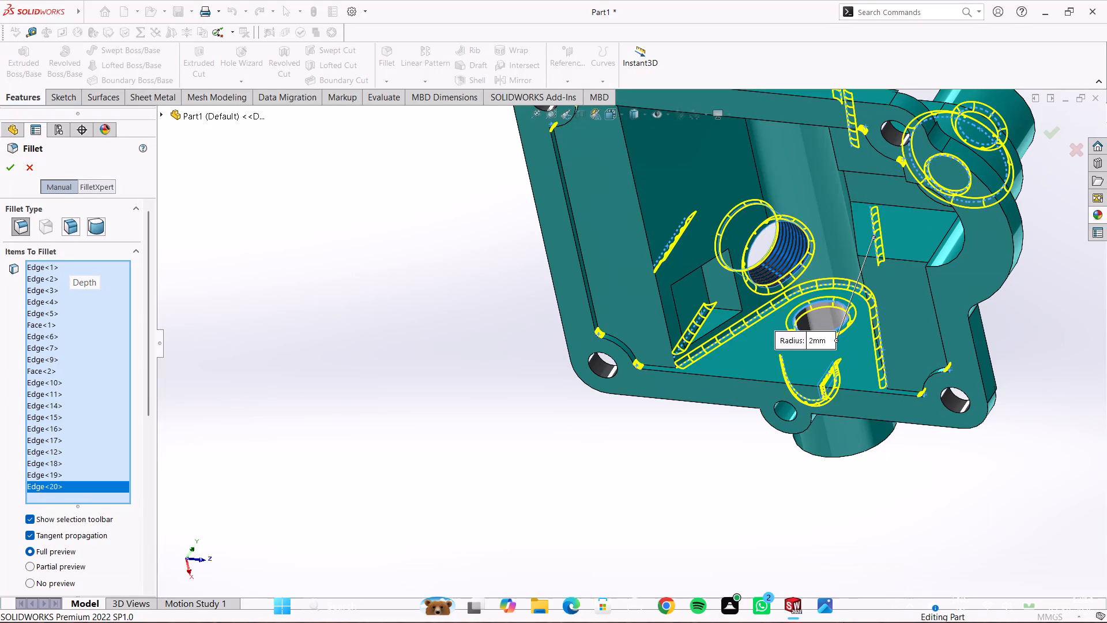
pyautogui.scroll(5, 844, 622)
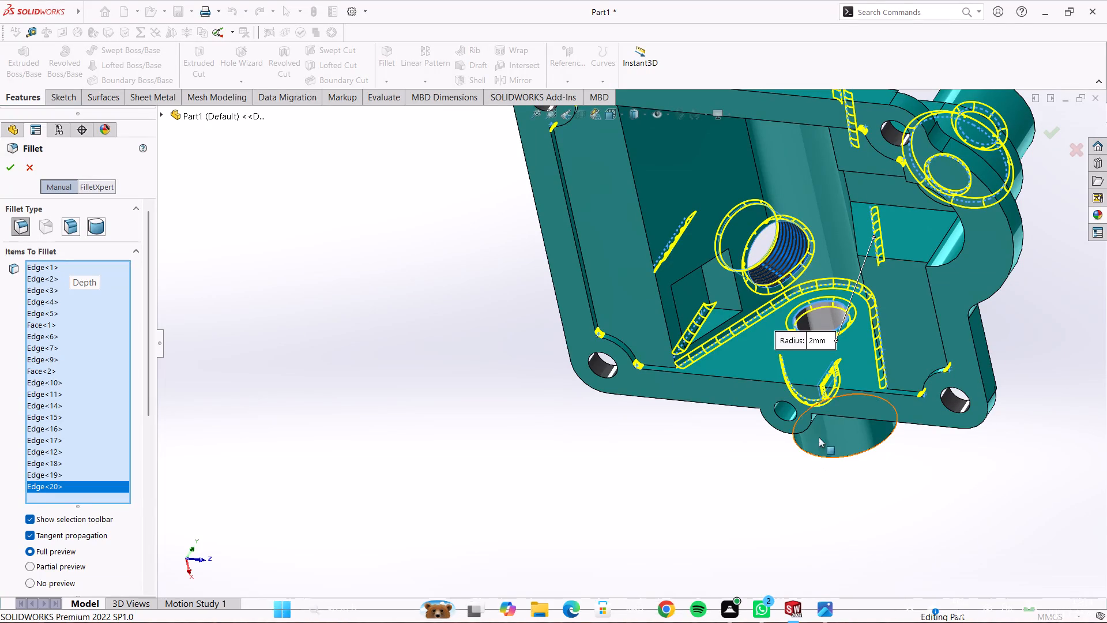
pyautogui.scroll(1, 766, 392)
pyautogui.scroll(-2, 675, 215)
pyautogui.scroll(3, 639, 305)
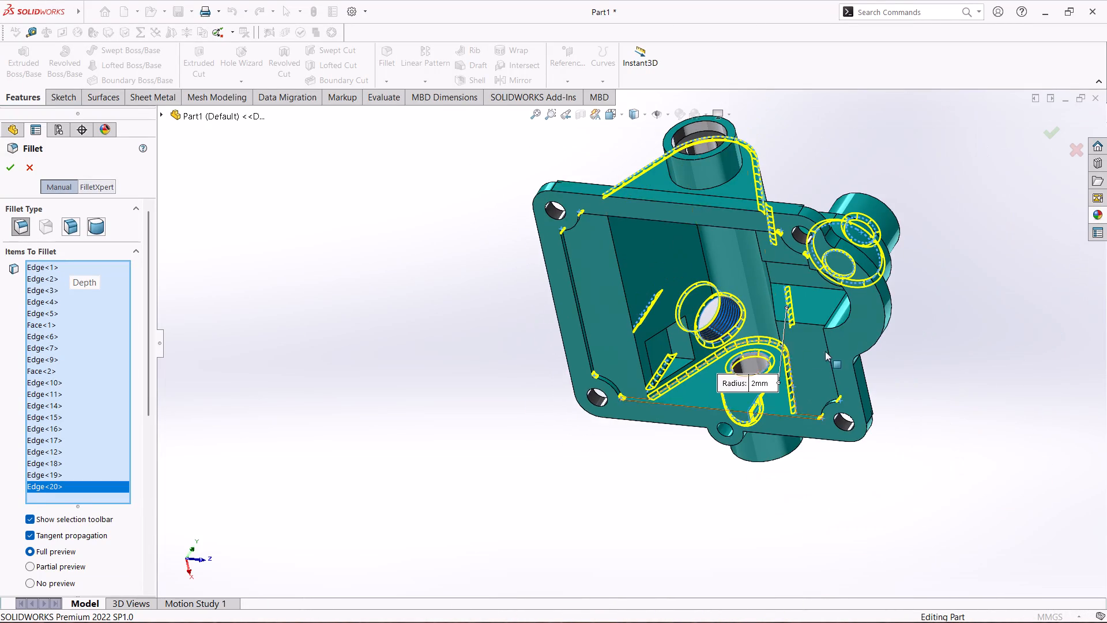
pyautogui.moveTo(801, 179); pyautogui.dragTo(760, 292, button='middle')
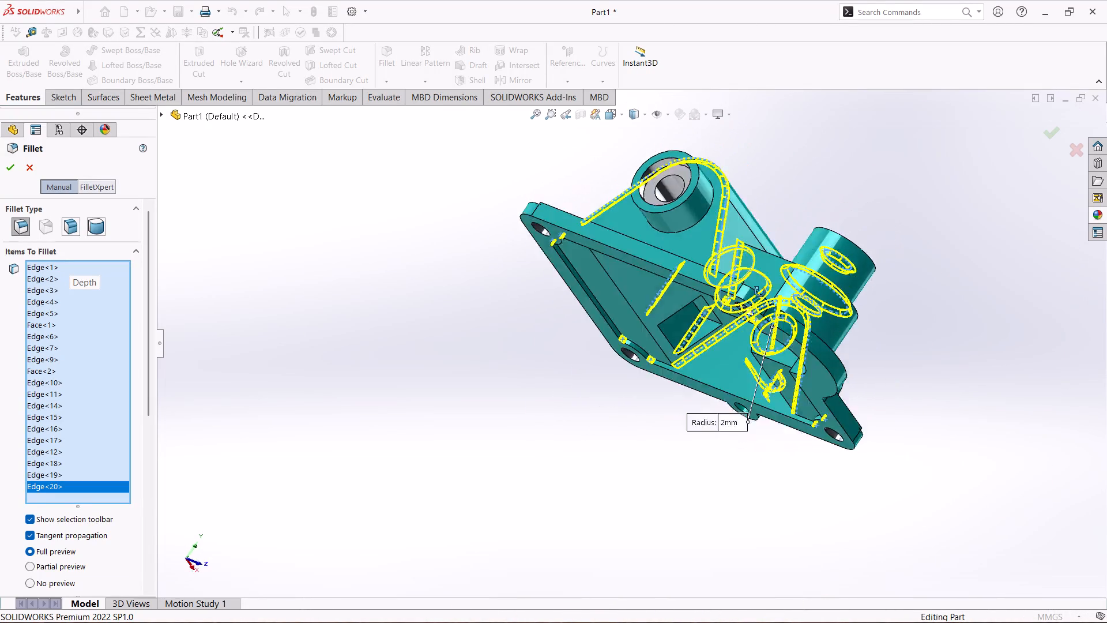
pyautogui.moveTo(760, 292); pyautogui.dragTo(687, 380, button='middle')
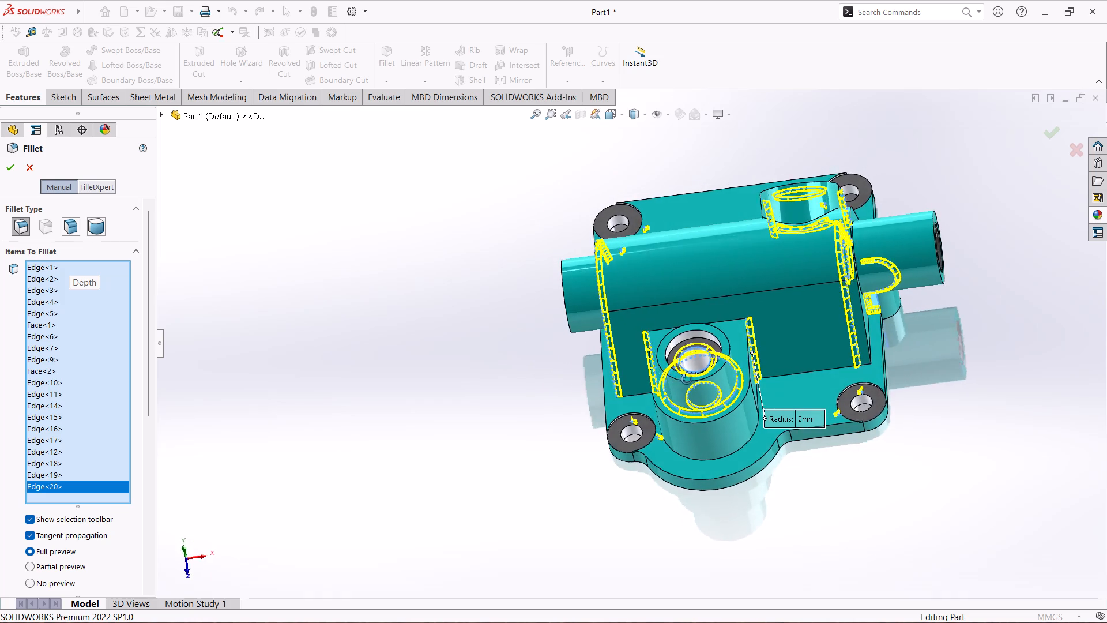
pyautogui.moveTo(687, 380); pyautogui.dragTo(717, 415, button='middle')
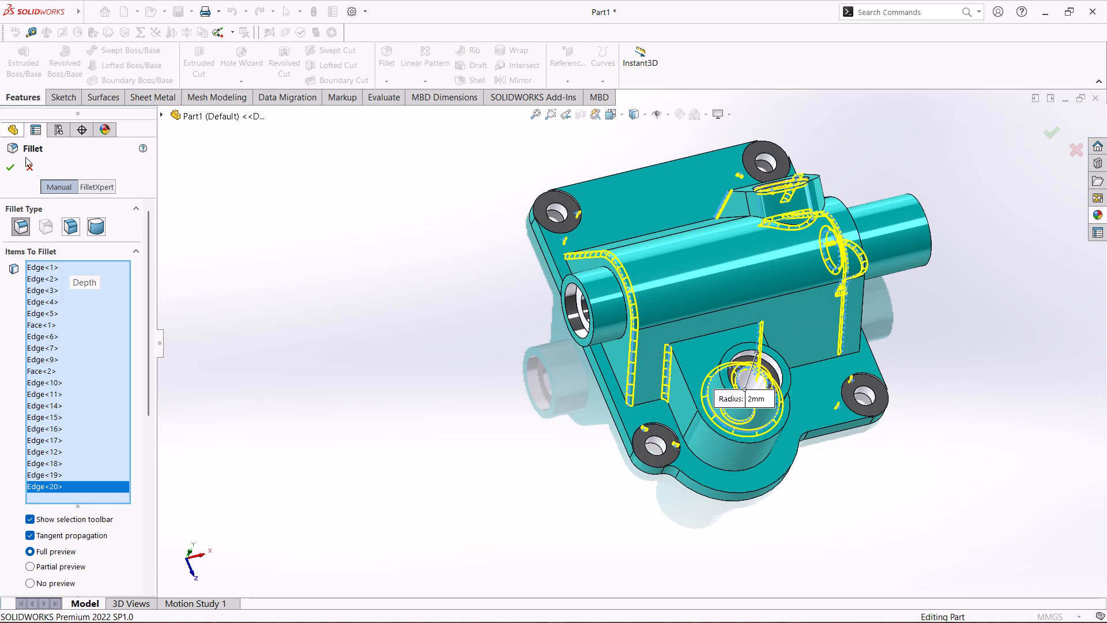
pyautogui.click(17, 166)
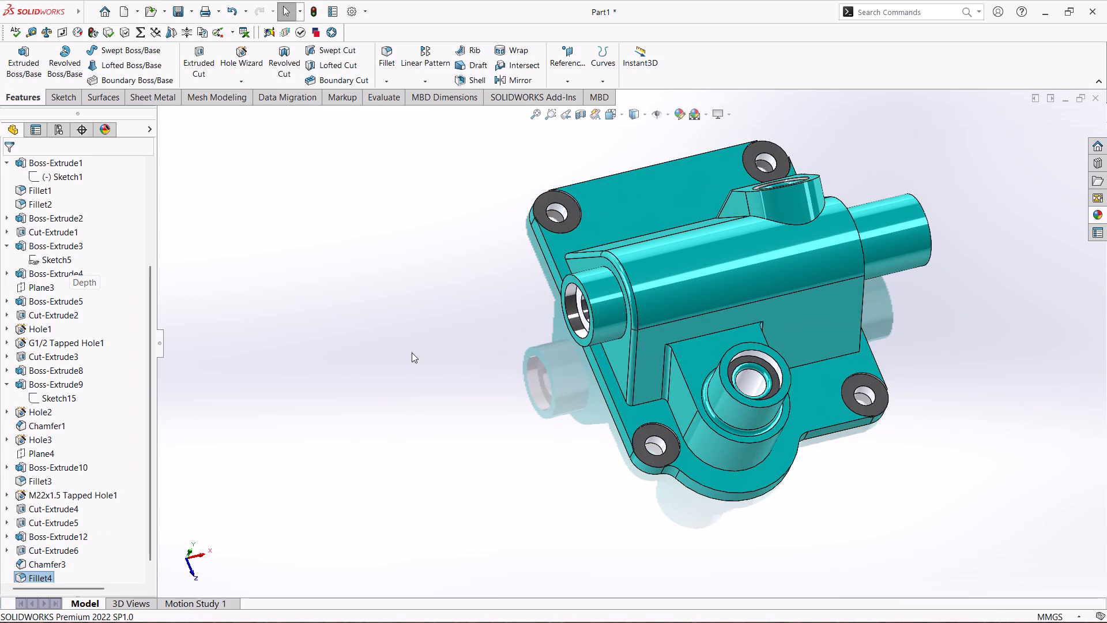
# Highlight the newly made fillet feature on the model to examine which edges it covers, and clear the selection.
pyautogui.scroll(-5, 119, 429)
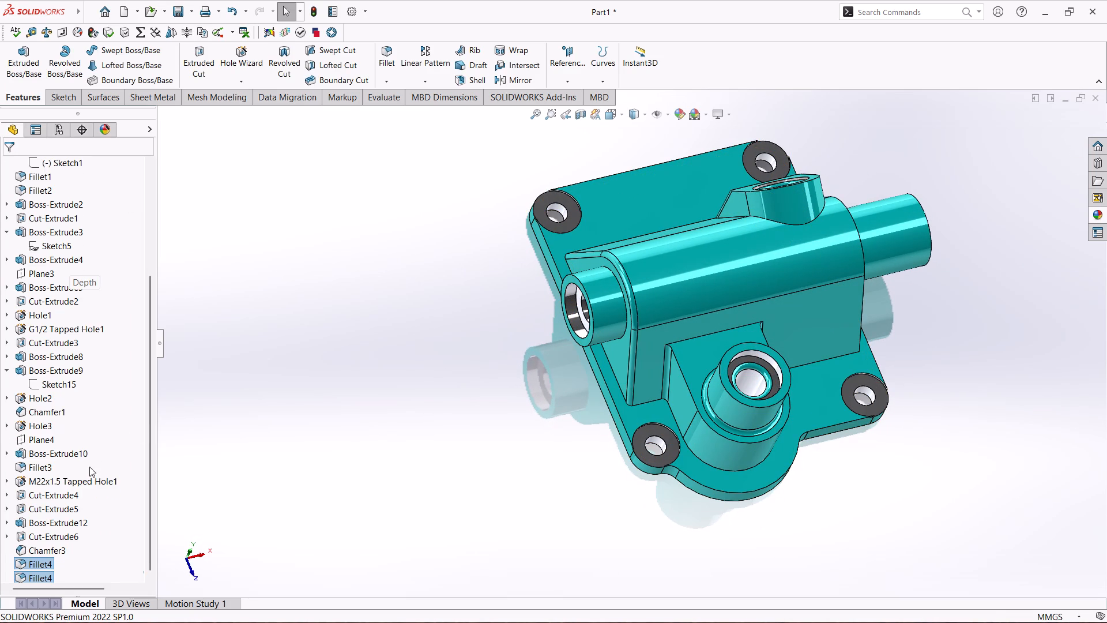
pyautogui.click(33, 564)
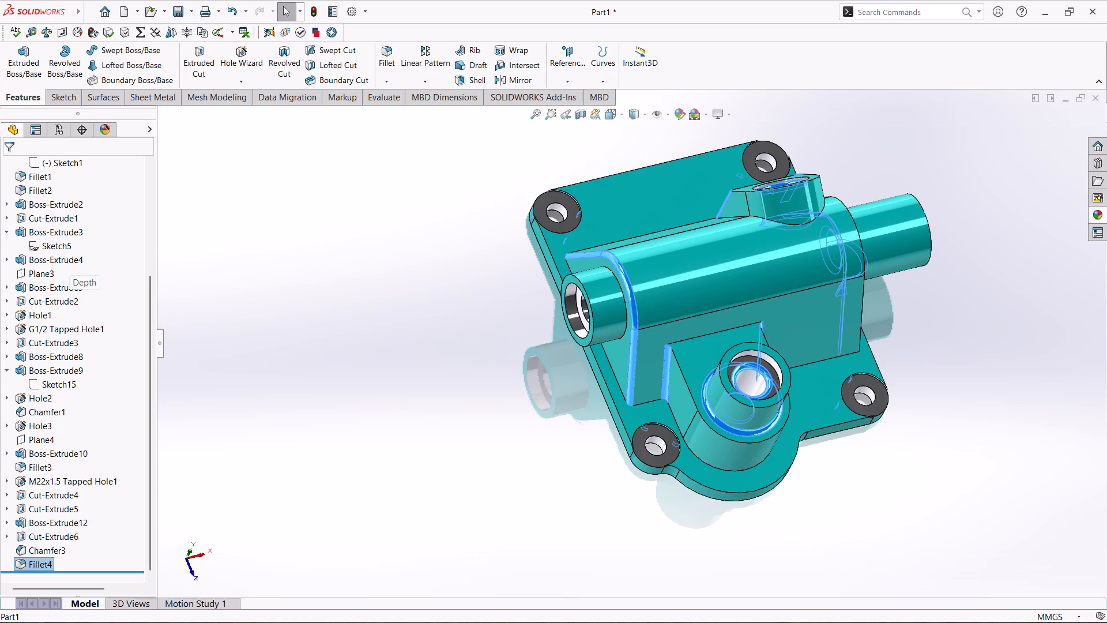
pyautogui.click(470, 477)
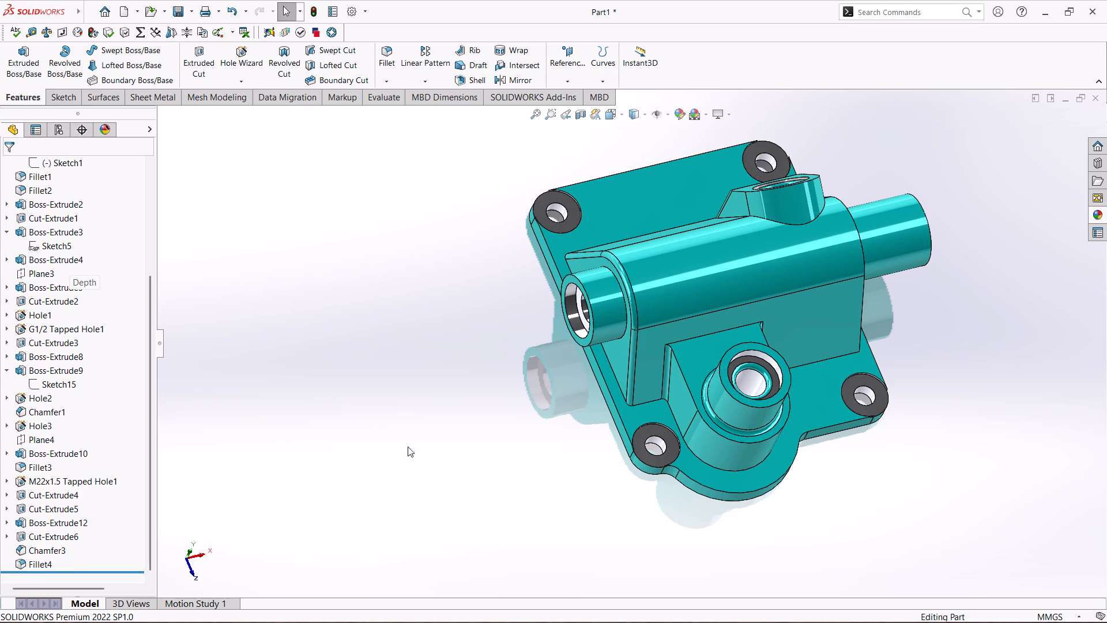
# Start a 2 mm fillet on the stepped boss pad's U-shaped and straight edges, the threaded side boss's base edge and the body's end edge.
pyautogui.click(379, 58)
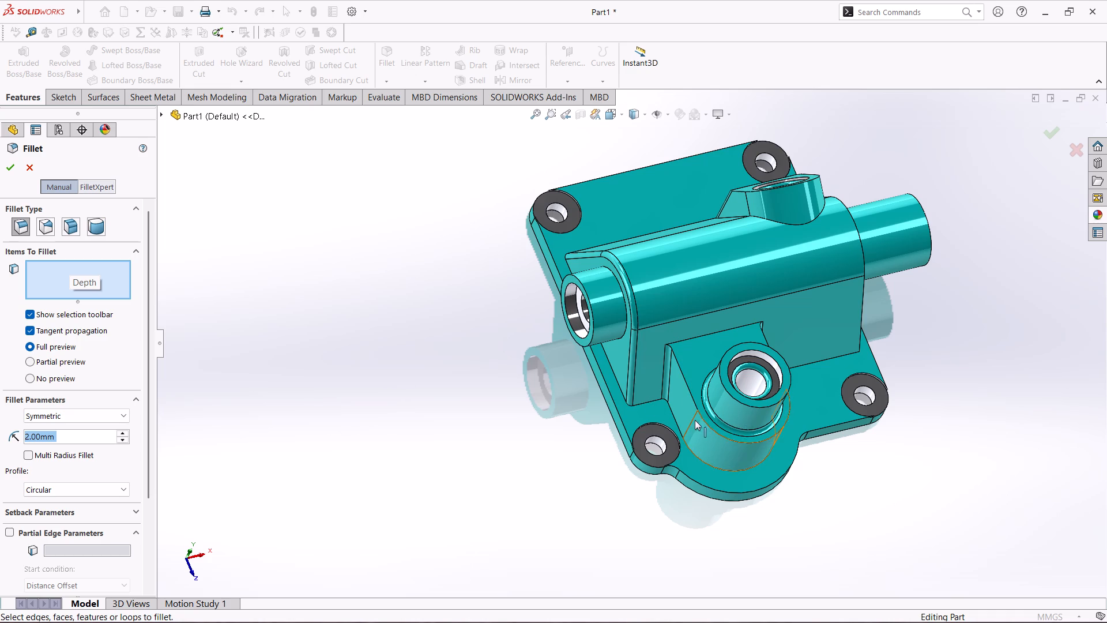
pyautogui.click(694, 396)
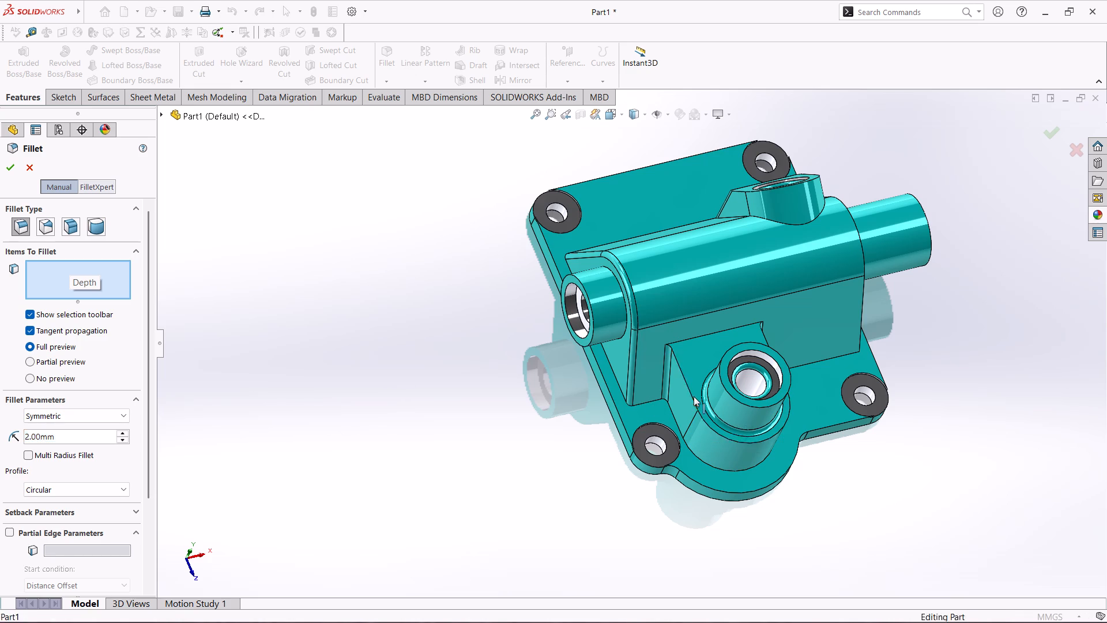
pyautogui.click(711, 334)
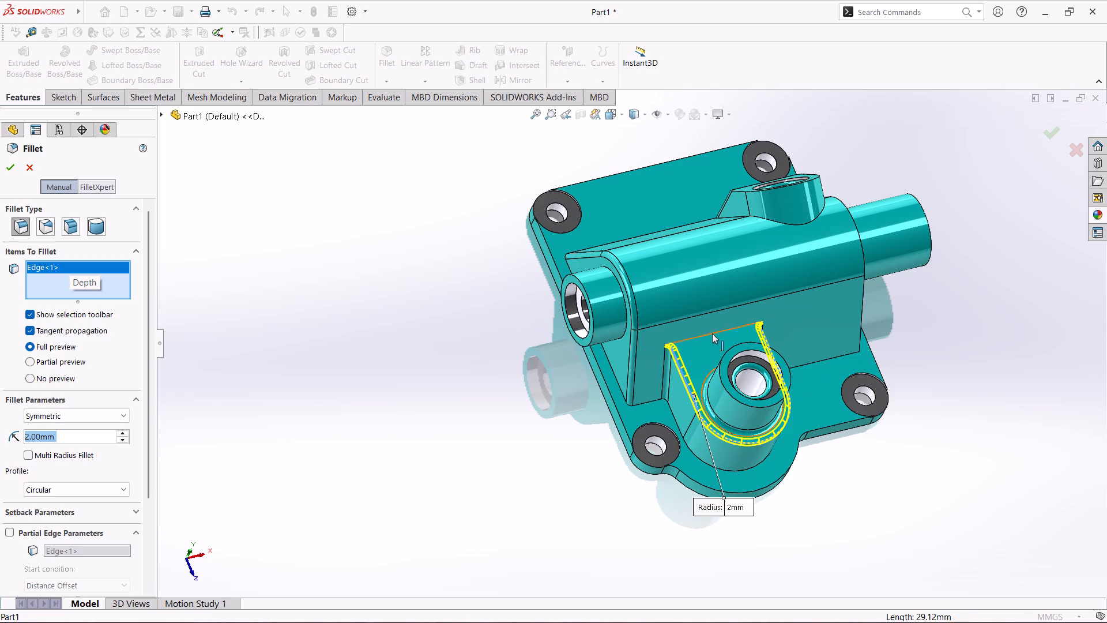
pyautogui.moveTo(941, 327); pyautogui.dragTo(914, 349, button='middle')
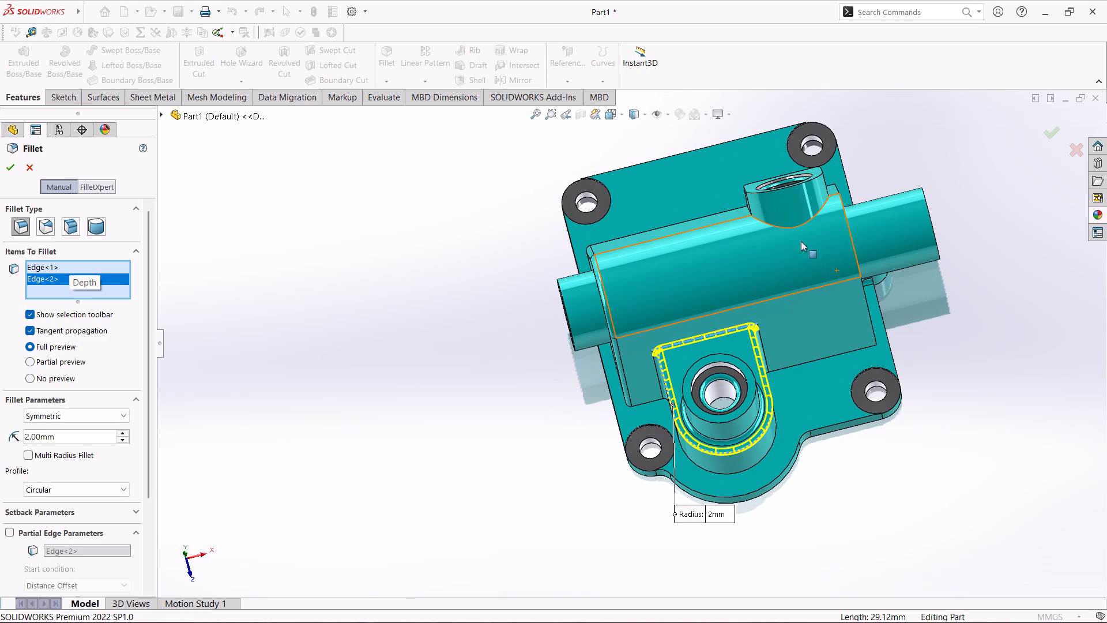
pyautogui.click(795, 227)
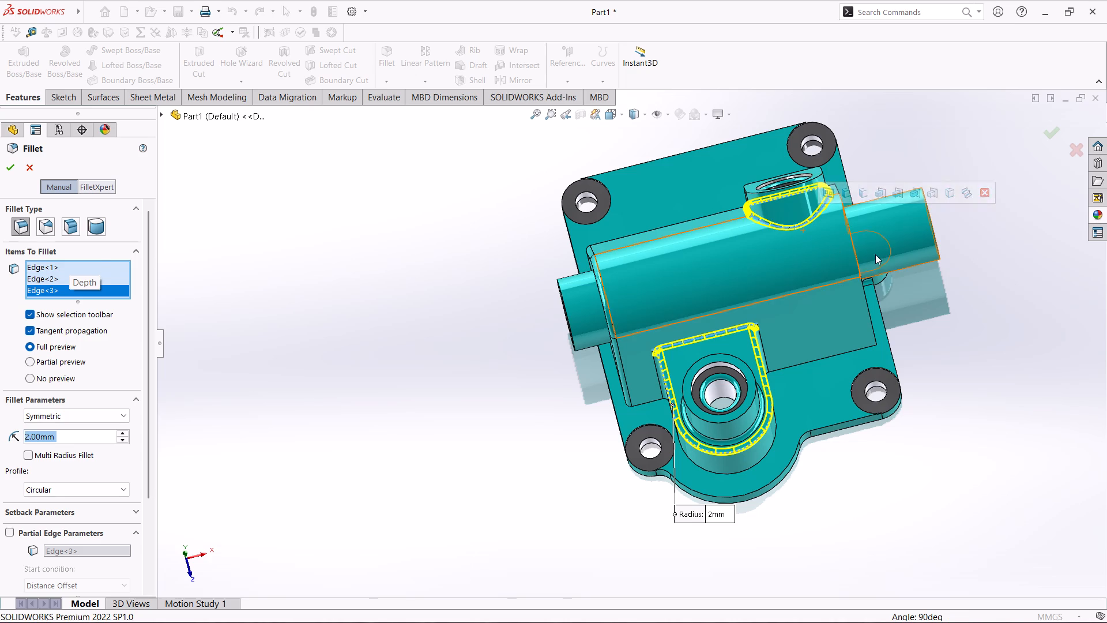
pyautogui.click(857, 269)
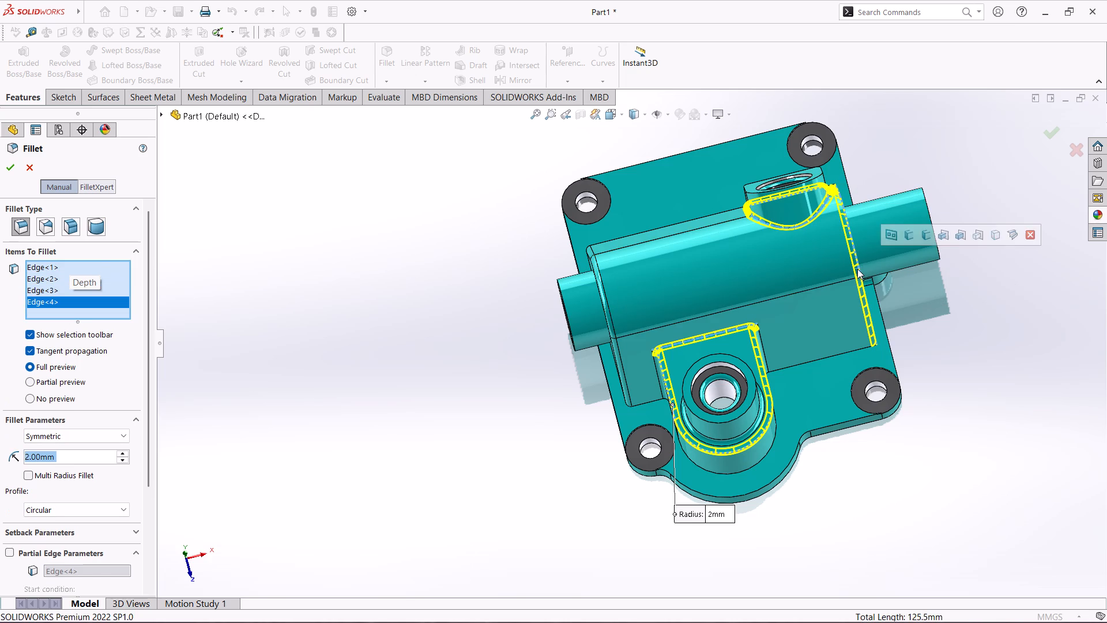
# Add the rounded outer face of the main cylindrical body to the 2 mm fillet selection.
pyautogui.scroll(-1, 445, 331)
pyautogui.moveTo(445, 340); pyautogui.dragTo(458, 345, button='middle')
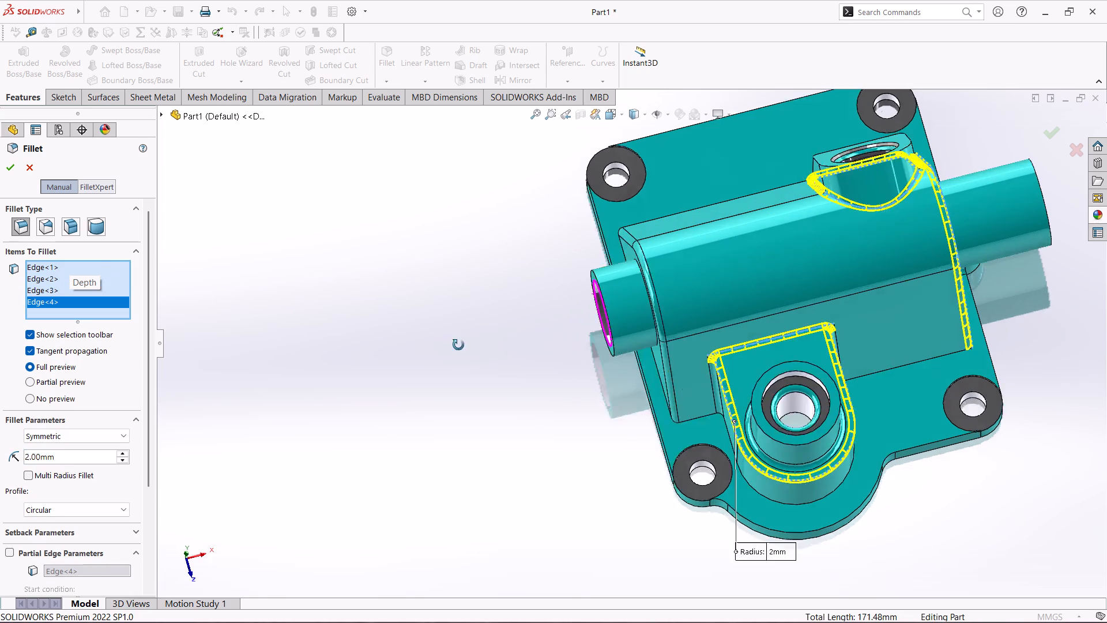
pyautogui.moveTo(458, 345); pyautogui.dragTo(401, 361, button='middle')
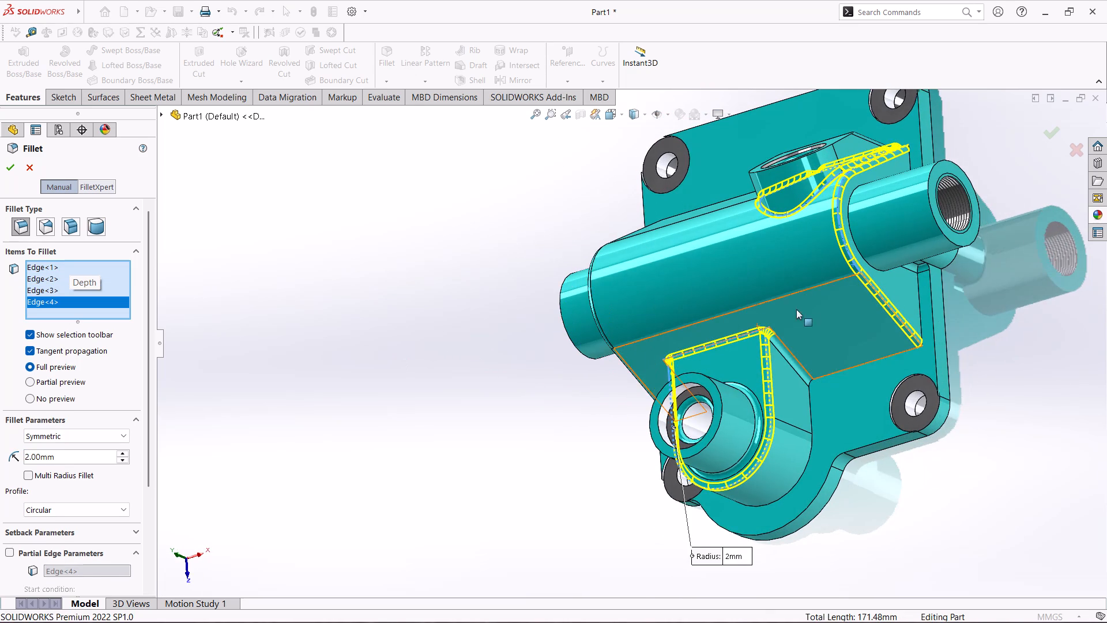
pyautogui.click(842, 249)
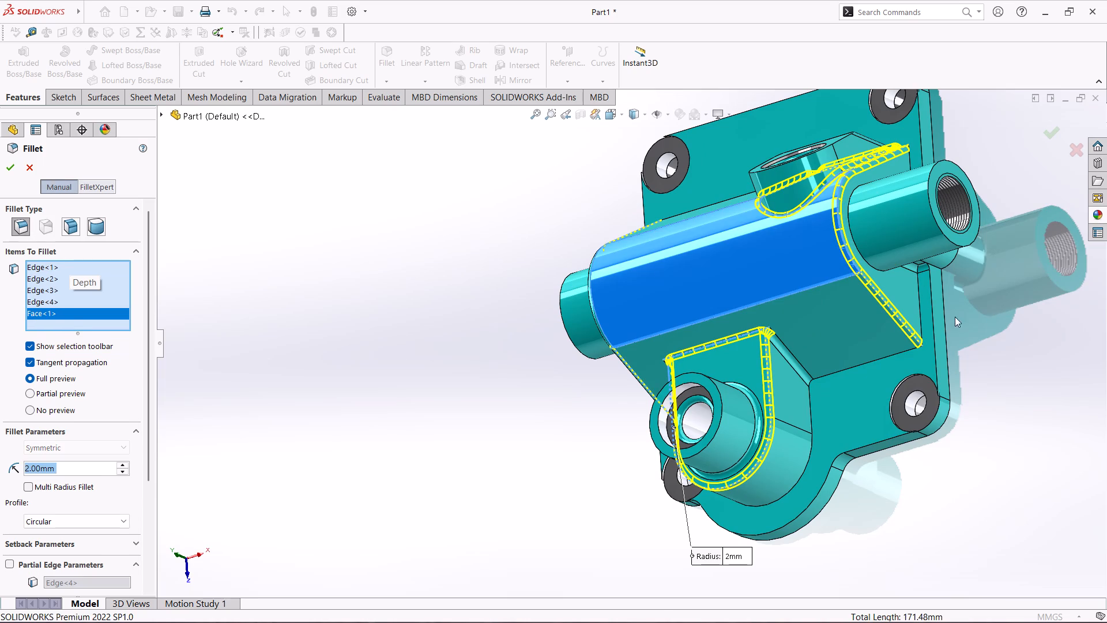
# Remove the main cylindrical body's outer face and the extra edge from the fillet selection, and reselect the body's end edge.
pyautogui.click(878, 293)
pyautogui.click(790, 265)
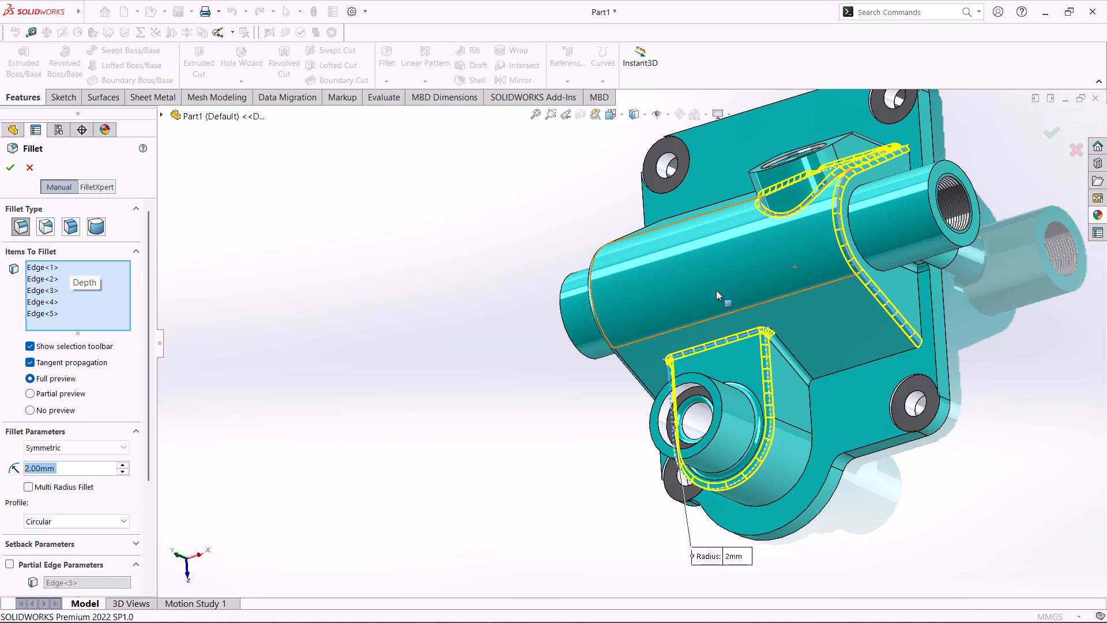
pyautogui.rightClick(16, 314)
pyautogui.rightClick(29, 310)
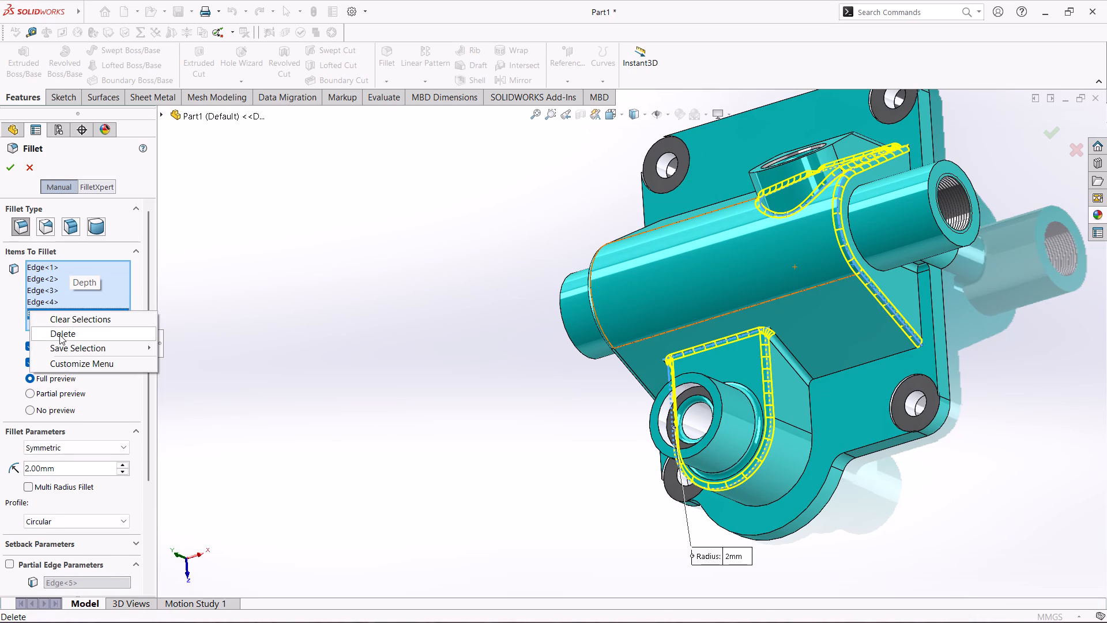
pyautogui.click(59, 335)
pyautogui.rightClick(38, 304)
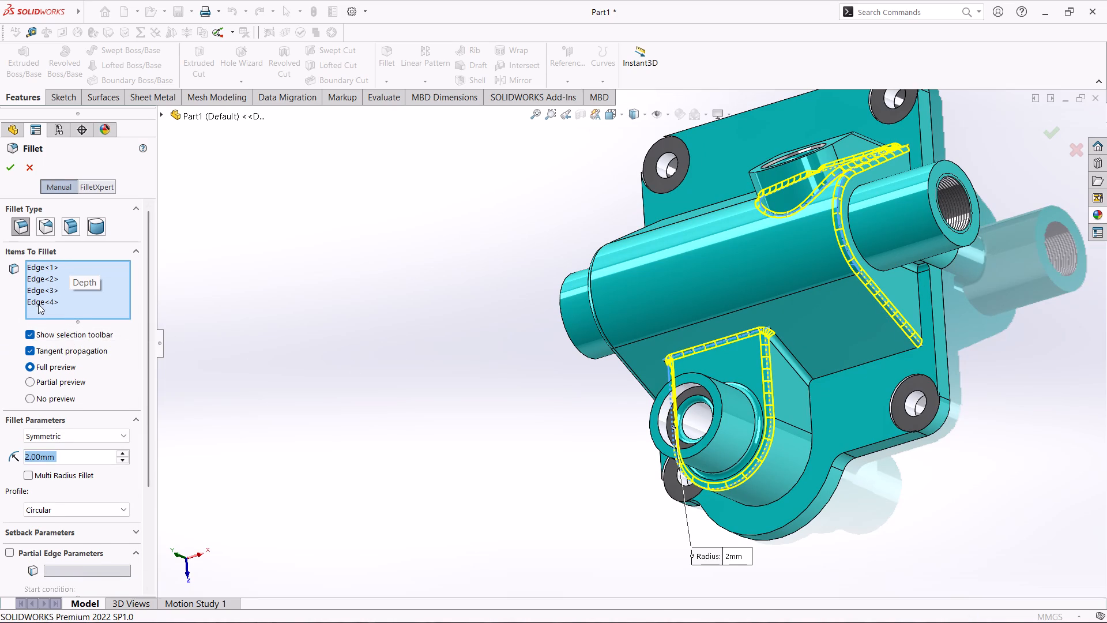
pyautogui.click(67, 329)
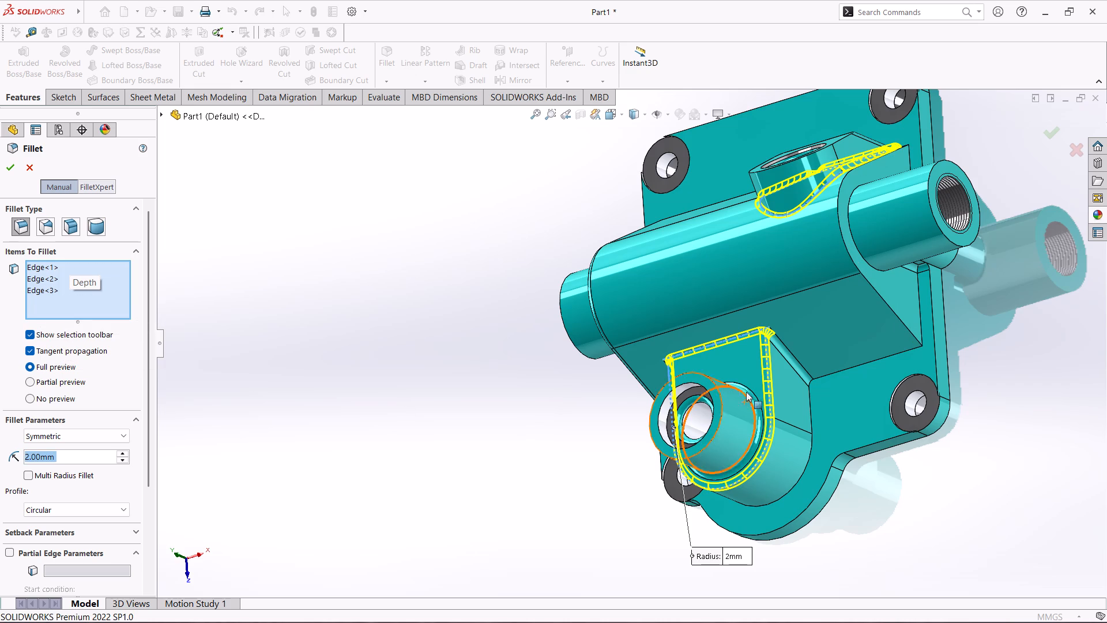
pyautogui.click(875, 291)
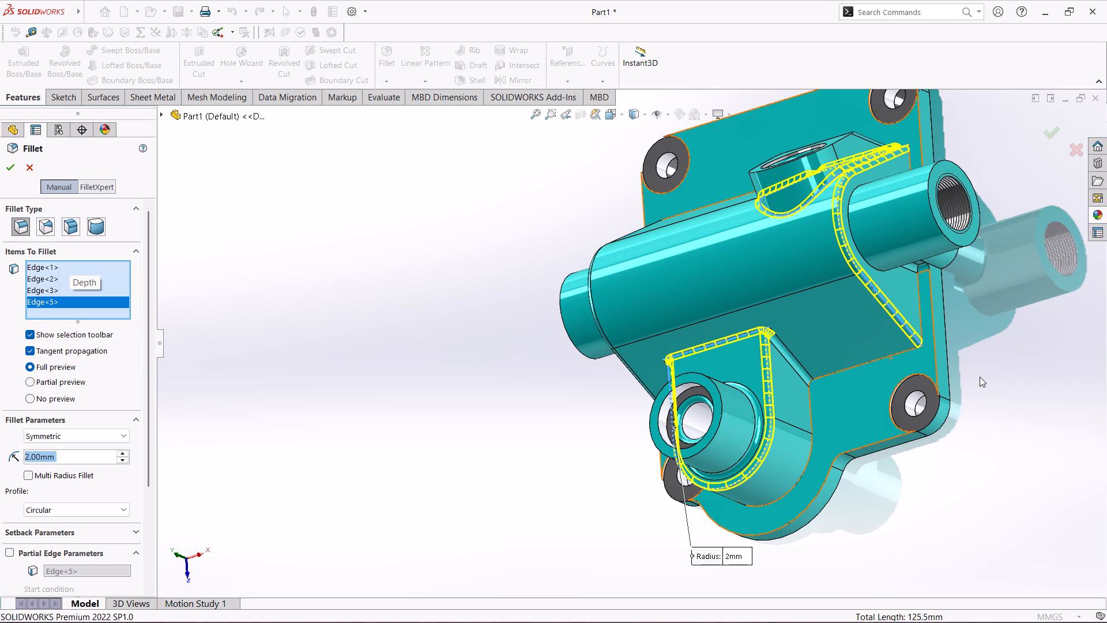
# Add the mounting plate's outer front edges on all its sides, including the curved lobe outline, to the 2 mm fillet selection.
pyautogui.click(865, 446)
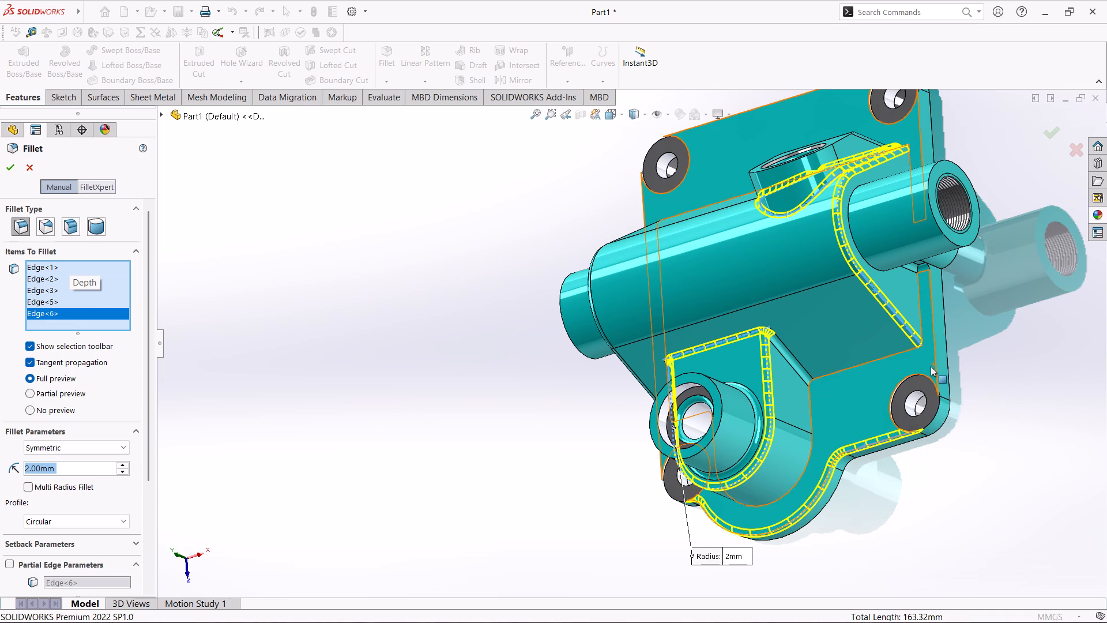
pyautogui.click(936, 362)
pyautogui.moveTo(1026, 346); pyautogui.dragTo(1016, 441, button='middle')
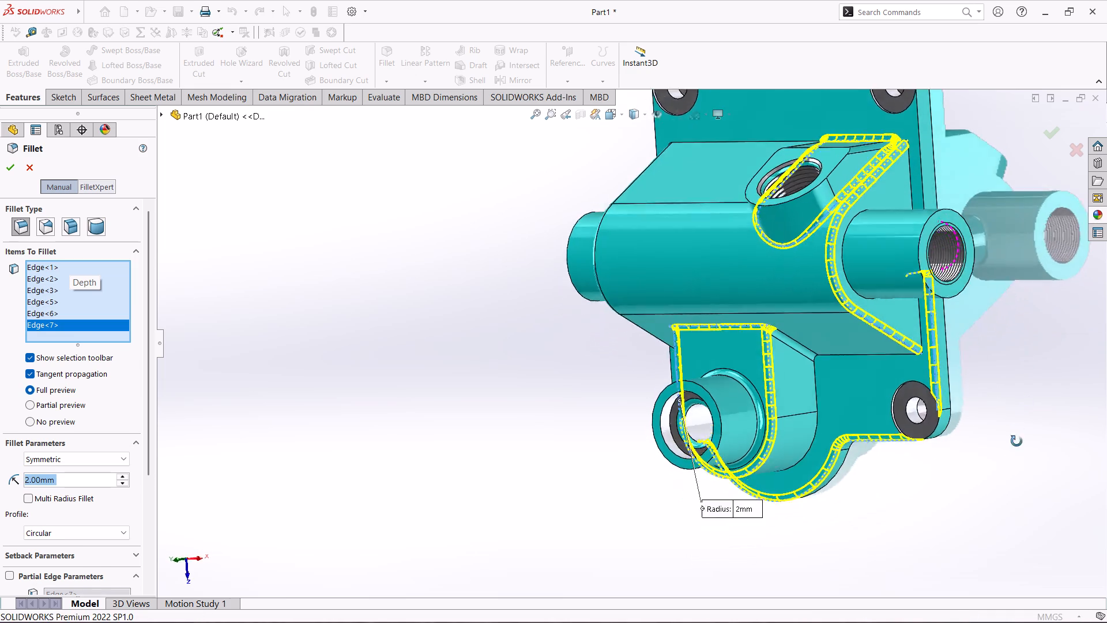
pyautogui.moveTo(1016, 441); pyautogui.dragTo(1007, 481, button='middle')
pyautogui.click(916, 209)
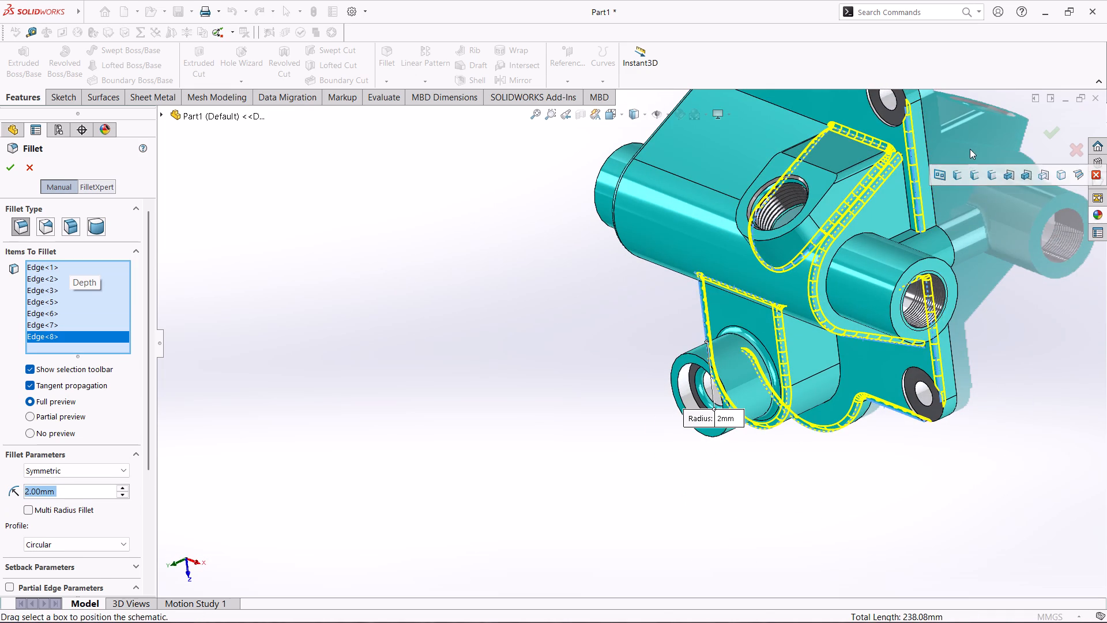
pyautogui.moveTo(982, 146); pyautogui.dragTo(994, 263, button='middle')
pyautogui.scroll(3, 948, 159)
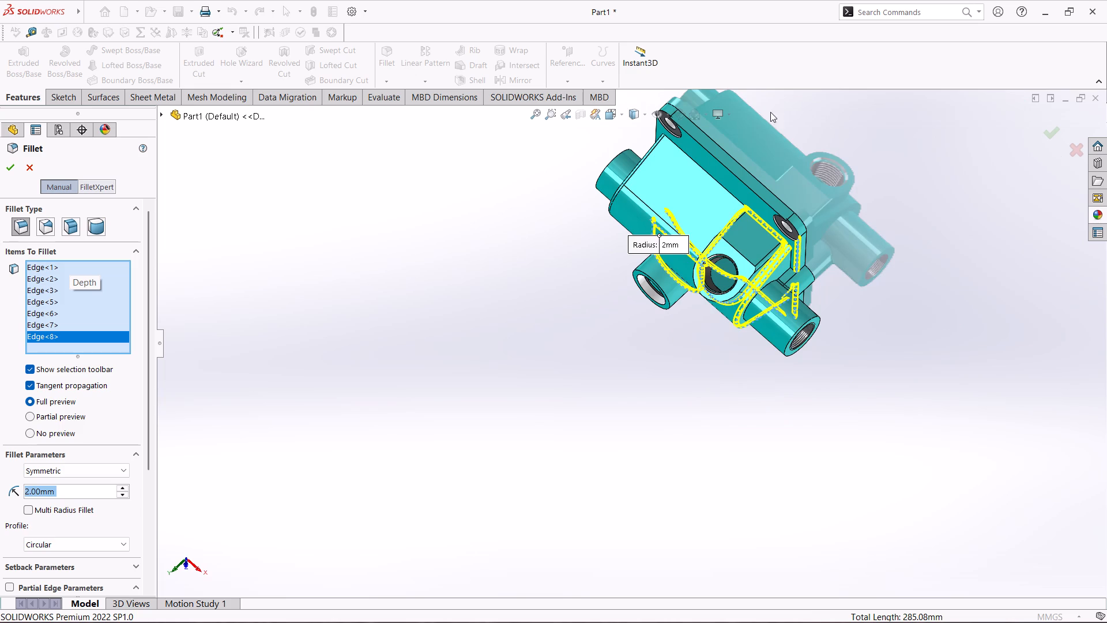
pyautogui.moveTo(771, 143); pyautogui.dragTo(810, 196, button='middle')
pyautogui.click(770, 192)
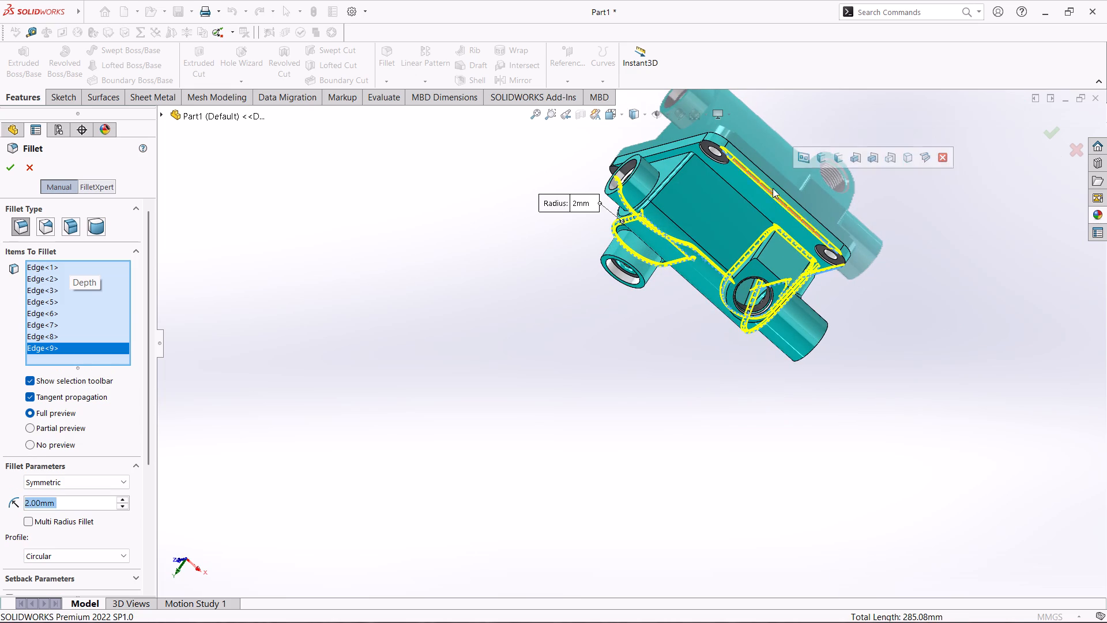
pyautogui.moveTo(798, 114); pyautogui.dragTo(896, 166, button='middle')
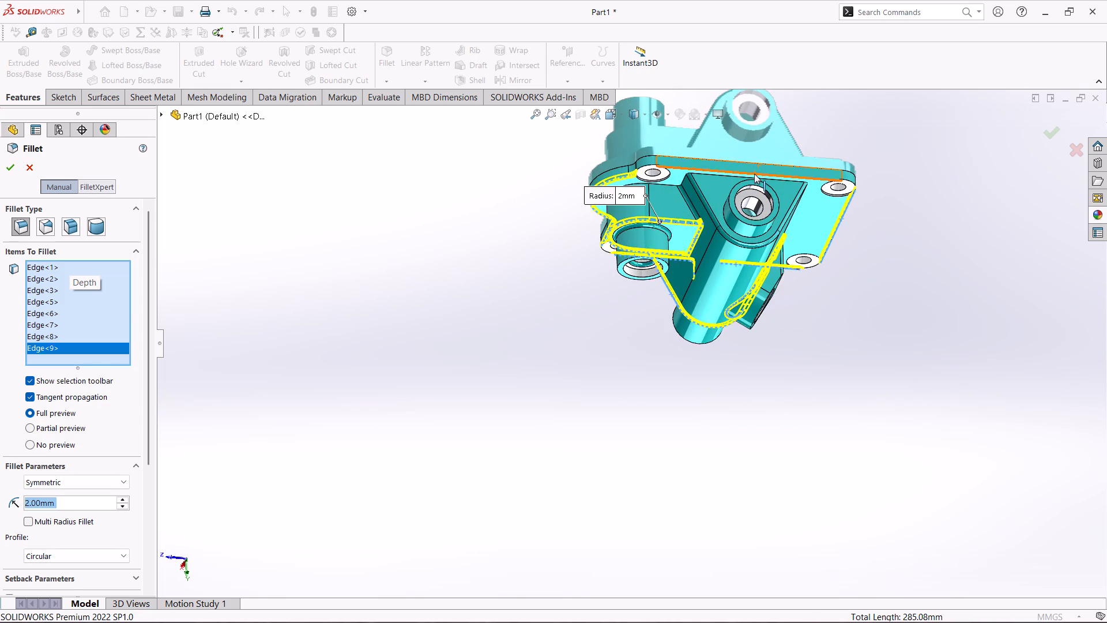
pyautogui.click(754, 174)
# Add the mounting plate's outer perimeter edge on its back side to the 2 mm fillet selection.
pyautogui.moveTo(759, 141); pyautogui.dragTo(756, 359, button='middle')
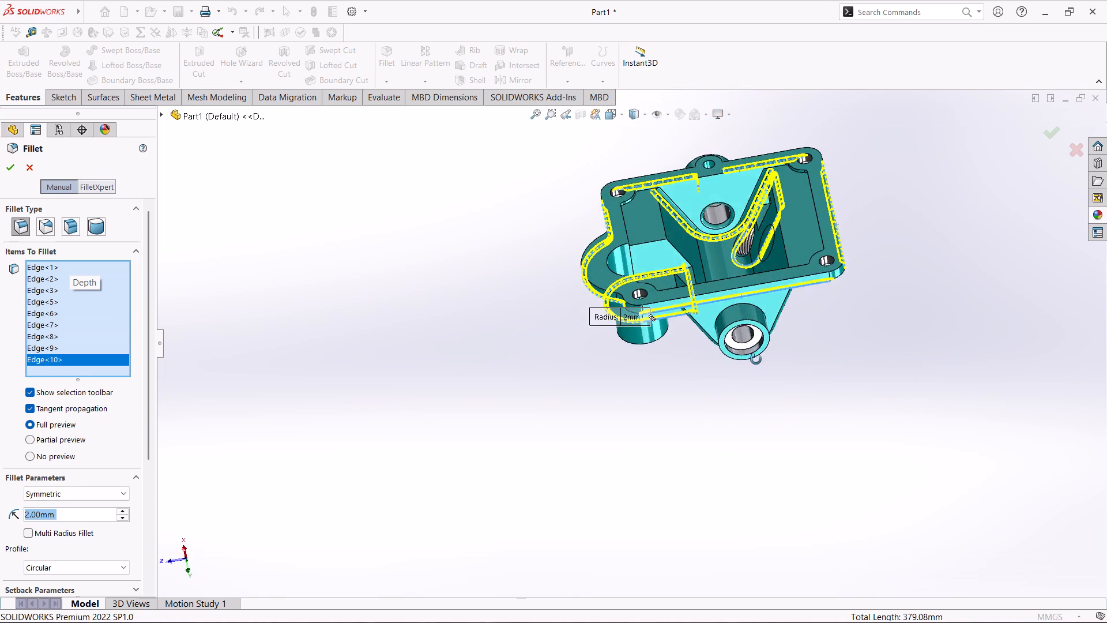
pyautogui.moveTo(756, 359); pyautogui.dragTo(784, 473, button='middle')
pyautogui.scroll(-7, 647, 161)
pyautogui.scroll(-6, 681, 344)
pyautogui.scroll(7, 596, 287)
pyautogui.moveTo(594, 225); pyautogui.dragTo(679, 365, button='middle')
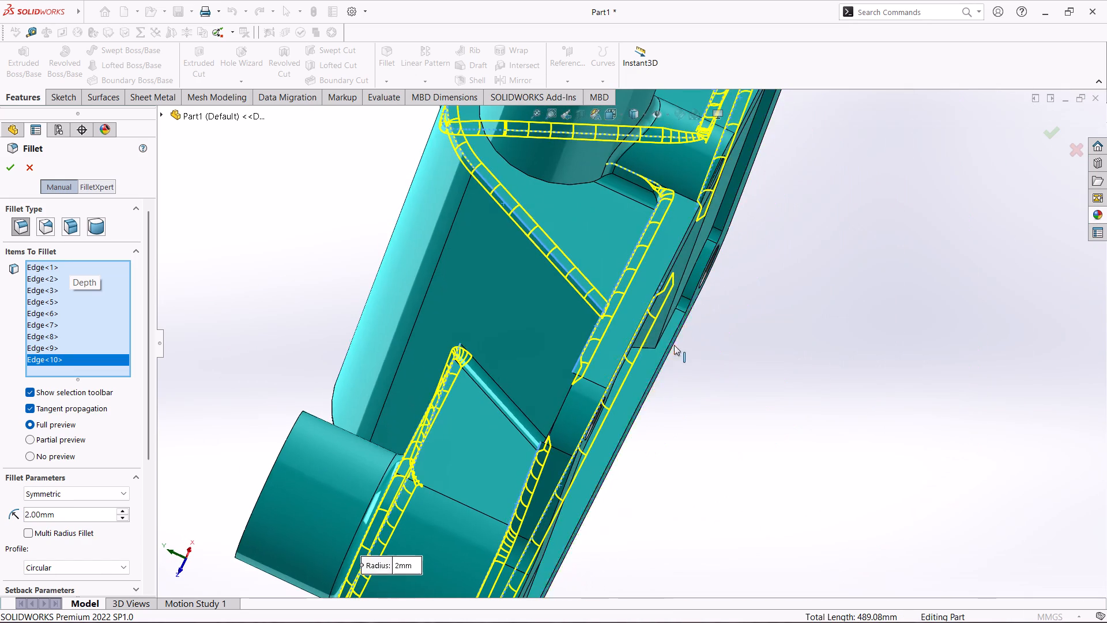
pyautogui.click(632, 340)
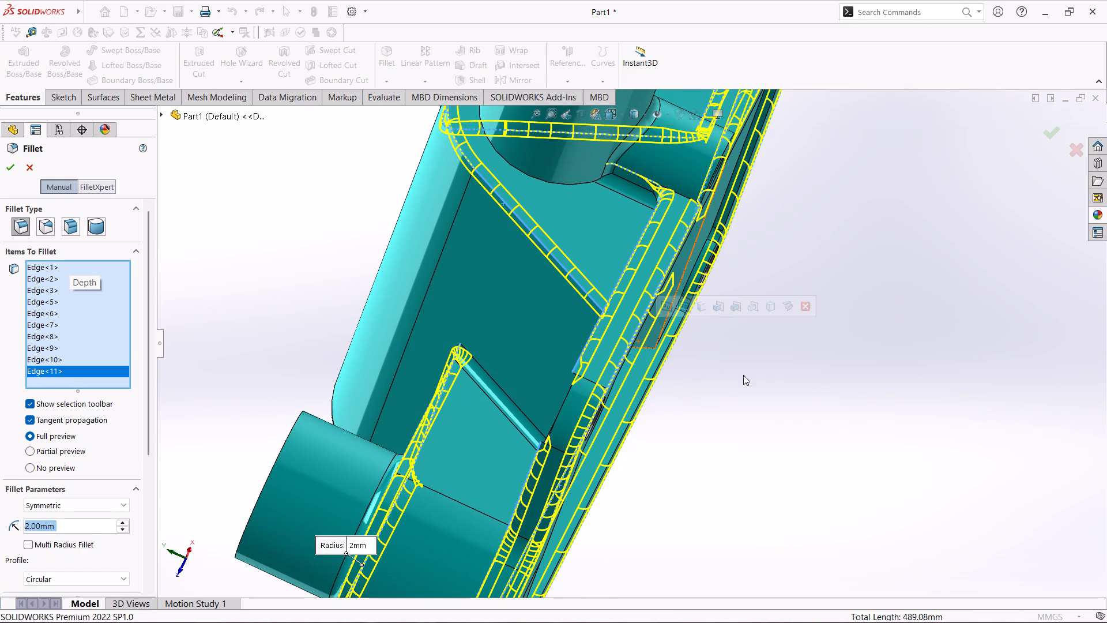
# Add the outer rim of the main cylinder's threaded end to the 2 mm fillet selection.
pyautogui.moveTo(849, 206); pyautogui.dragTo(811, 313, button='middle')
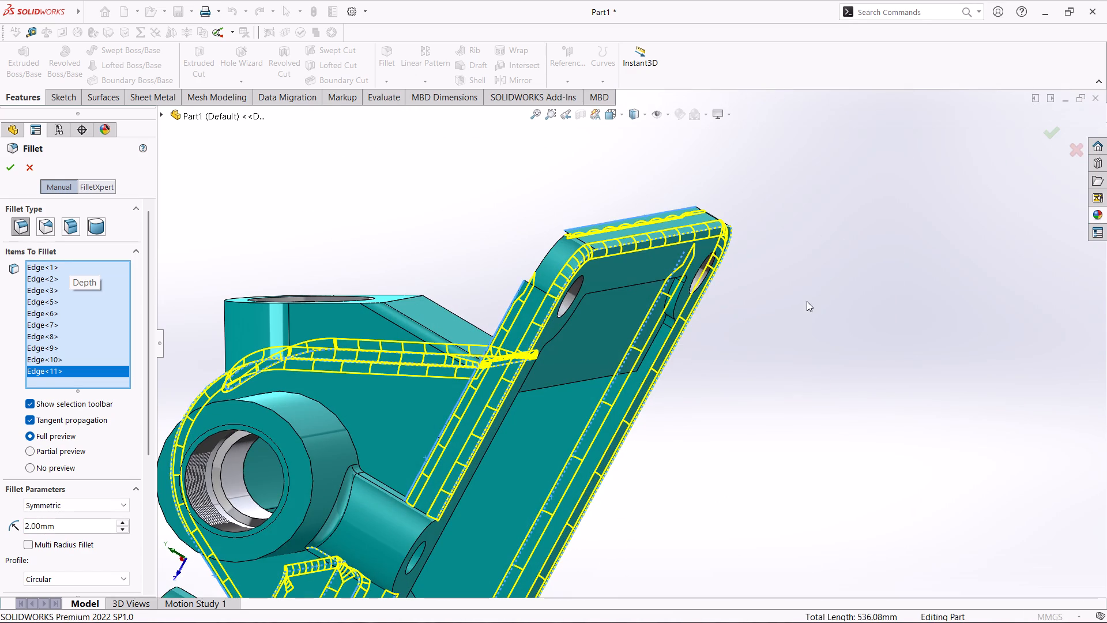
pyautogui.moveTo(806, 299); pyautogui.dragTo(684, 275, button='middle')
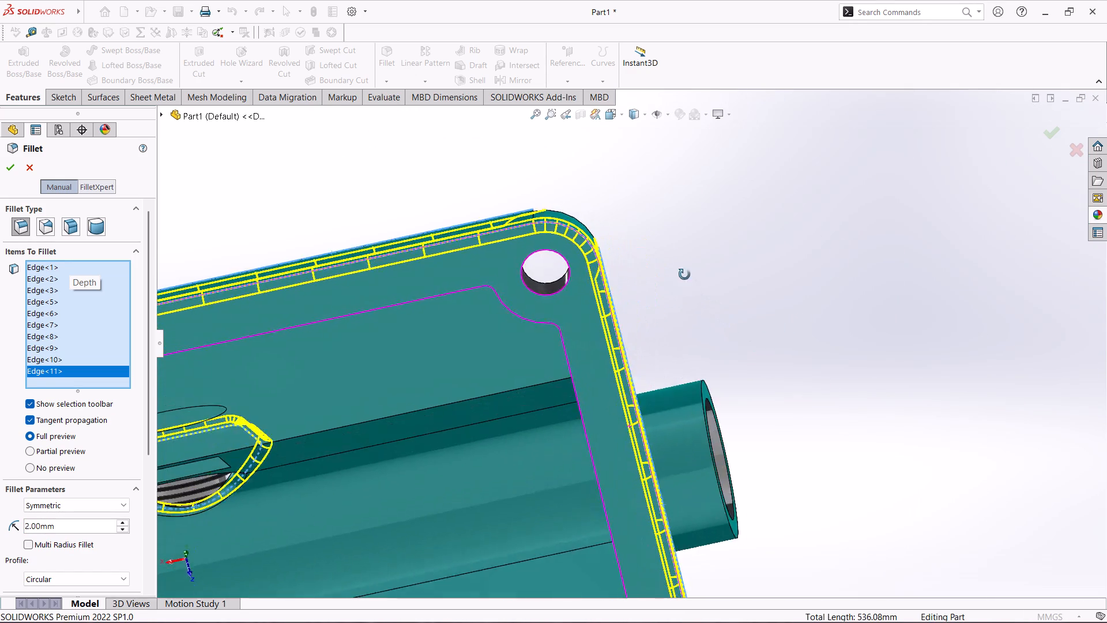
pyautogui.moveTo(684, 275); pyautogui.dragTo(553, 302, button='middle')
pyautogui.scroll(5, 783, 289)
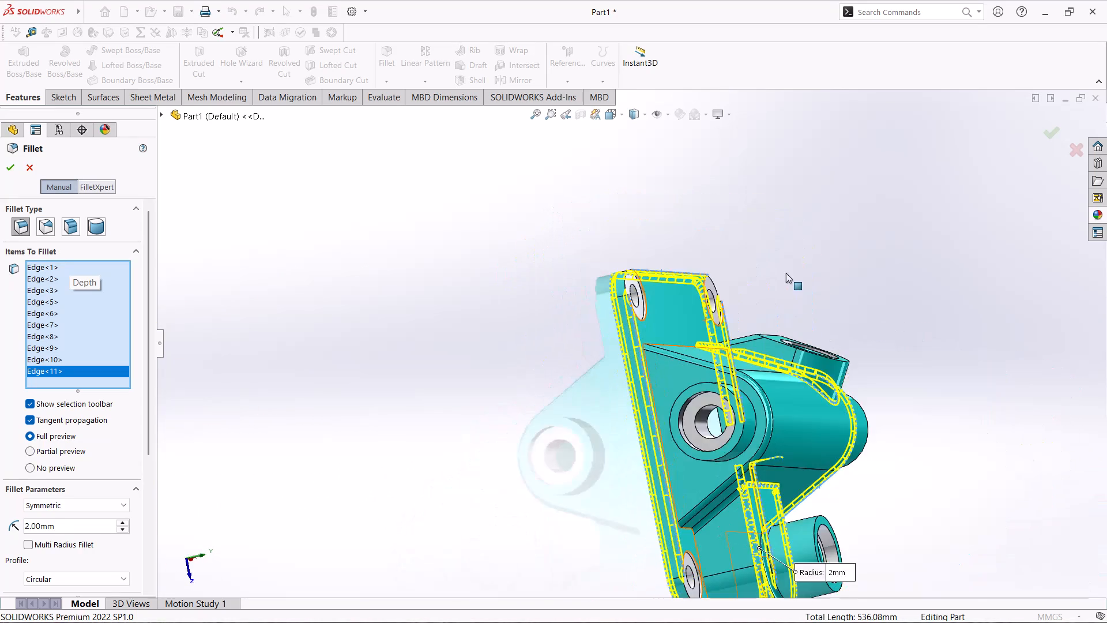
pyautogui.moveTo(950, 455); pyautogui.dragTo(790, 218, button='middle')
pyautogui.scroll(1, 950, 451)
pyautogui.moveTo(927, 454); pyautogui.dragTo(929, 421, button='middle')
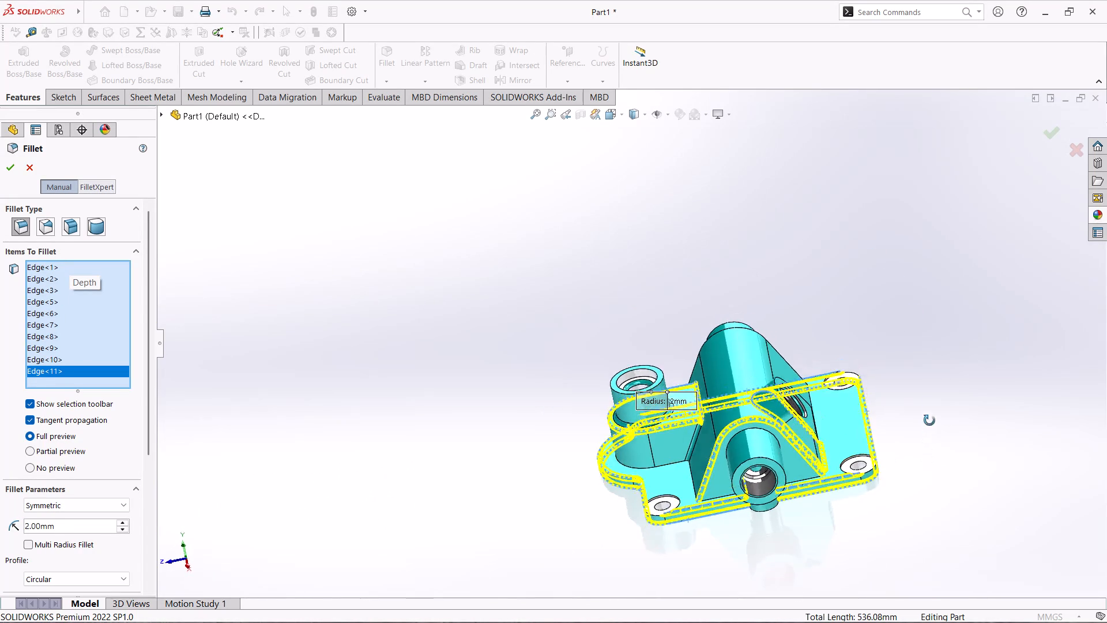
pyautogui.moveTo(929, 421); pyautogui.dragTo(932, 312, button='middle')
pyautogui.moveTo(858, 501); pyautogui.dragTo(916, 556, button='middle')
pyautogui.scroll(-6, 868, 363)
pyautogui.click(653, 414)
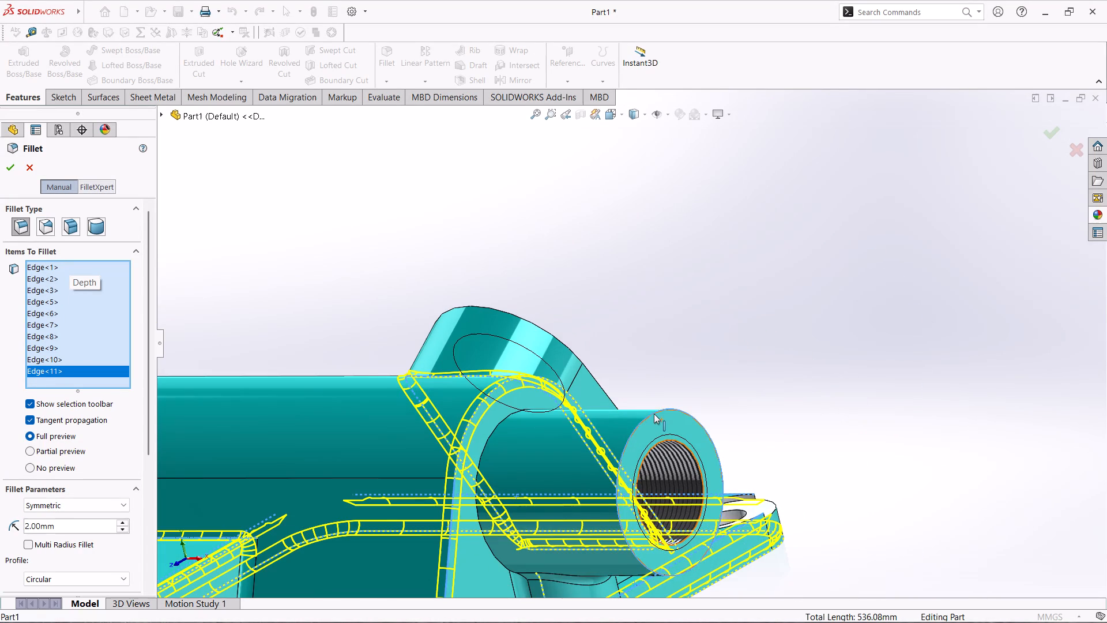
# Add the top outline of the threaded side boss and the outer rim of the stepped boss to the 2 mm fillet selection.
pyautogui.scroll(4, 710, 358)
pyautogui.scroll(-2, 642, 300)
pyautogui.moveTo(649, 296); pyautogui.dragTo(573, 431, button='middle')
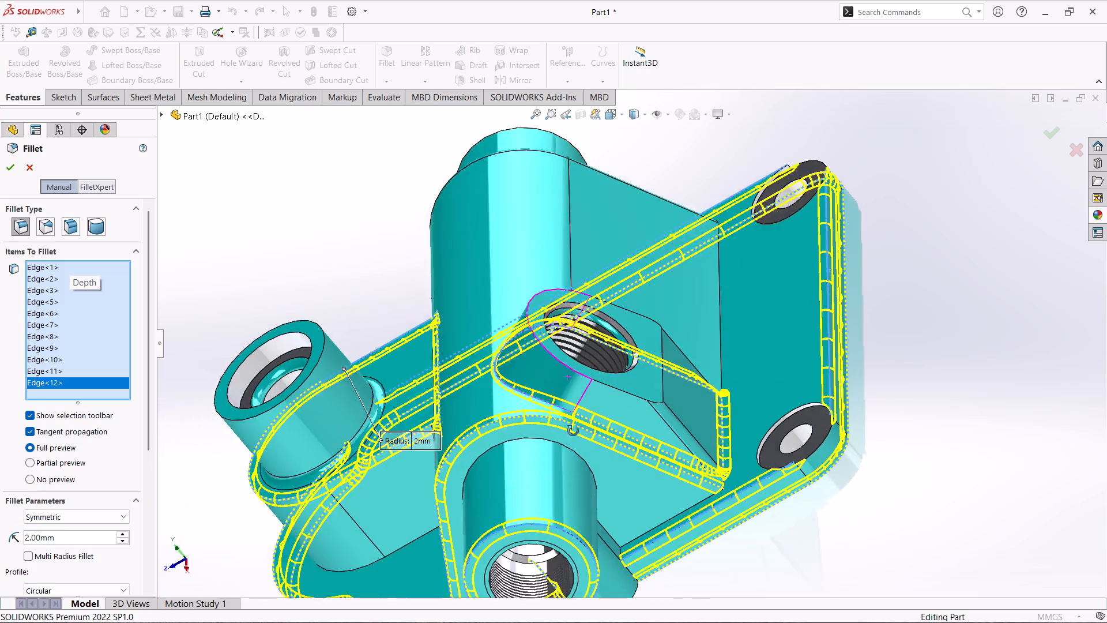
pyautogui.moveTo(573, 431); pyautogui.dragTo(569, 442, button='middle')
pyautogui.click(578, 374)
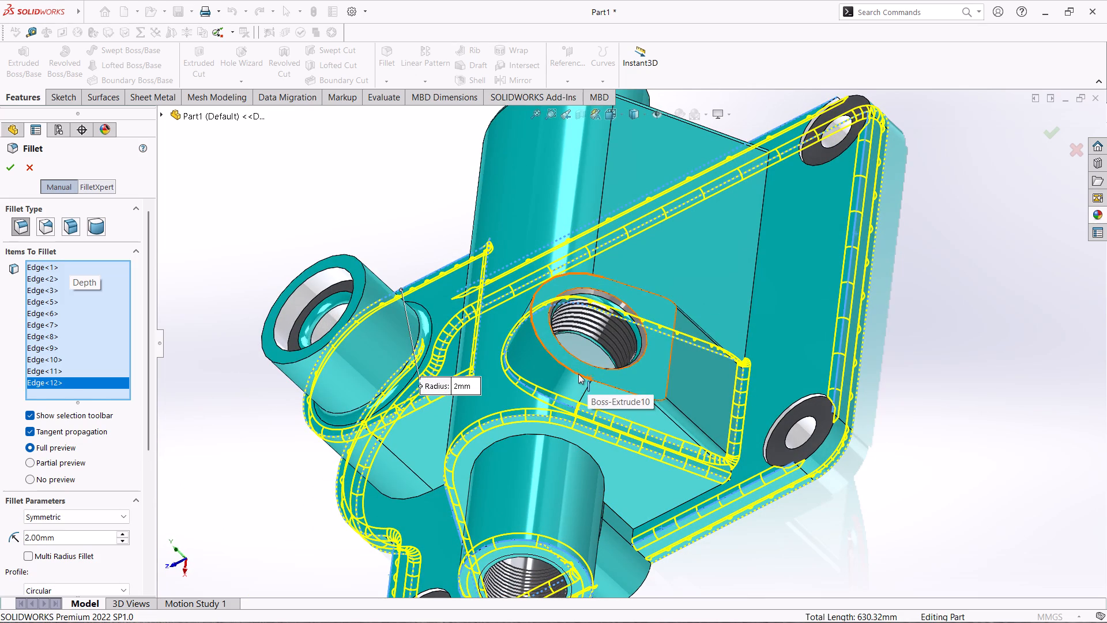
pyautogui.moveTo(890, 430); pyautogui.dragTo(977, 446, button='middle')
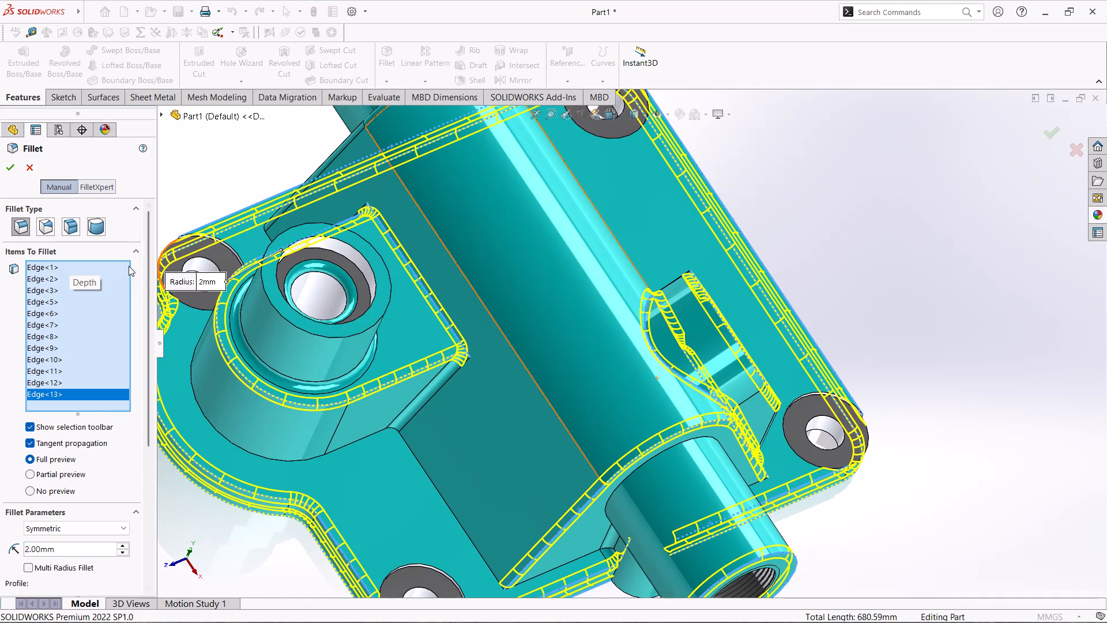
pyautogui.click(303, 329)
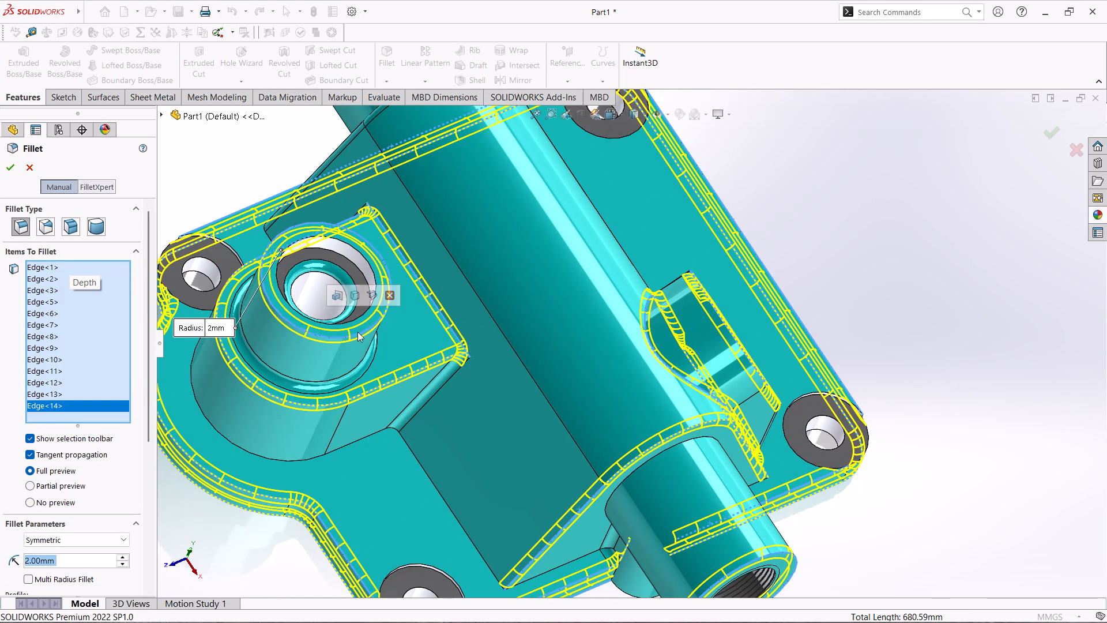
# Add the inner hole edges of the mounting plate's four corner bolt holes to the 2 mm fillet selection.
pyautogui.scroll(4, 323, 325)
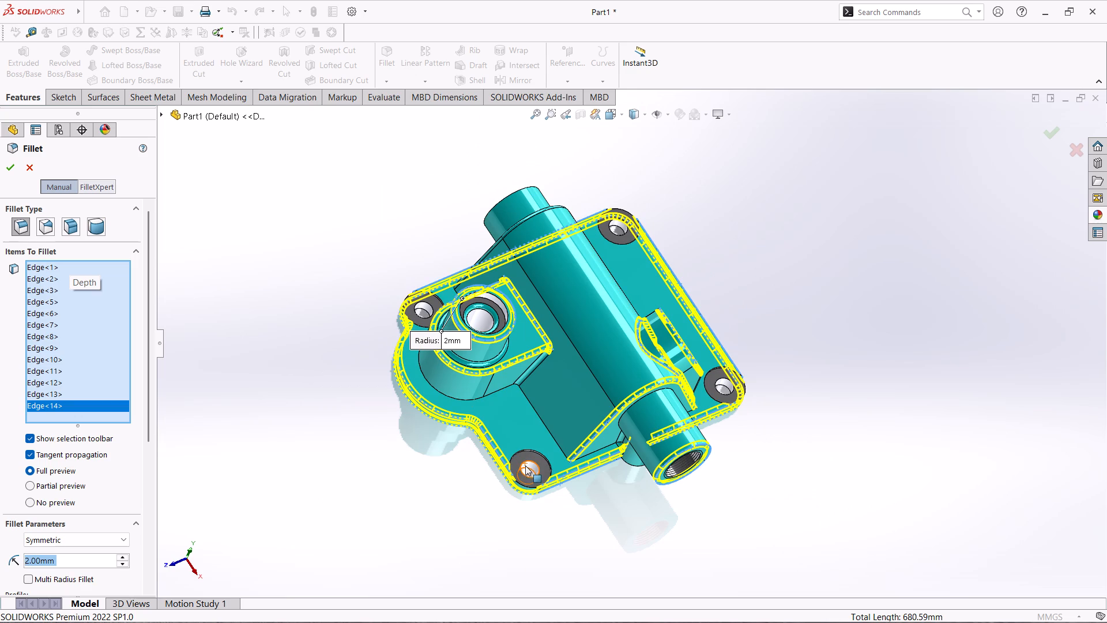
pyautogui.click(527, 461)
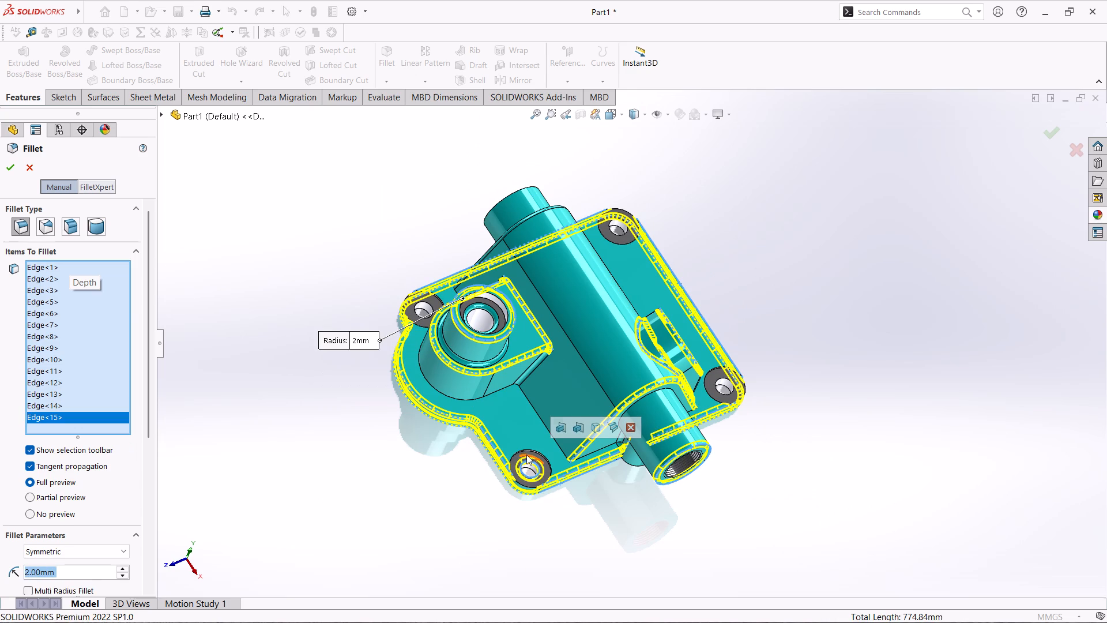
pyautogui.click(520, 449)
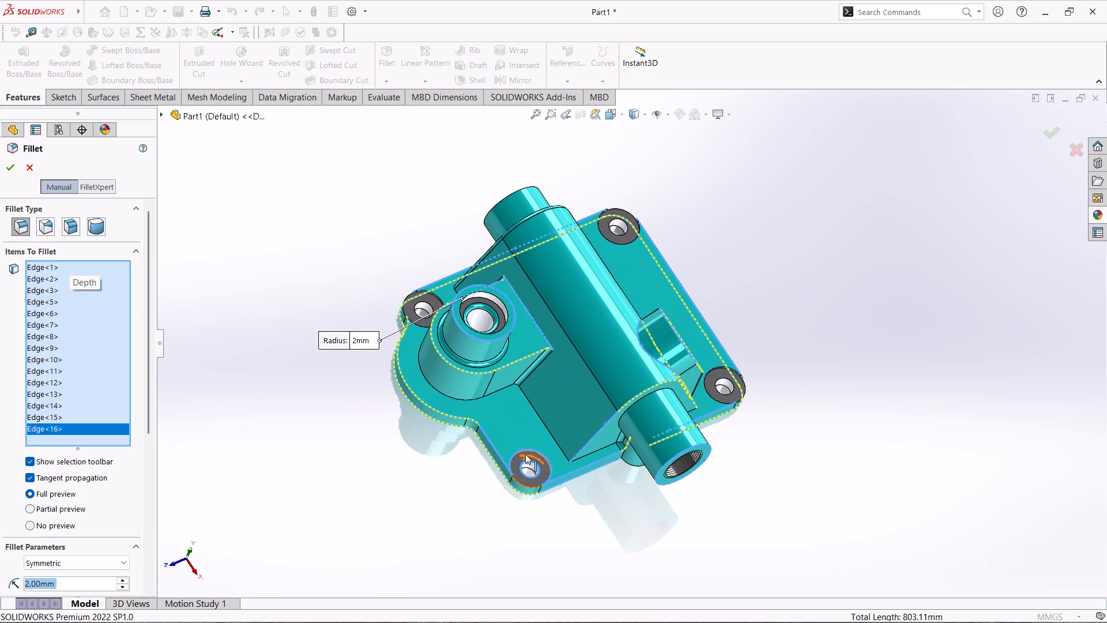
pyautogui.click(525, 451)
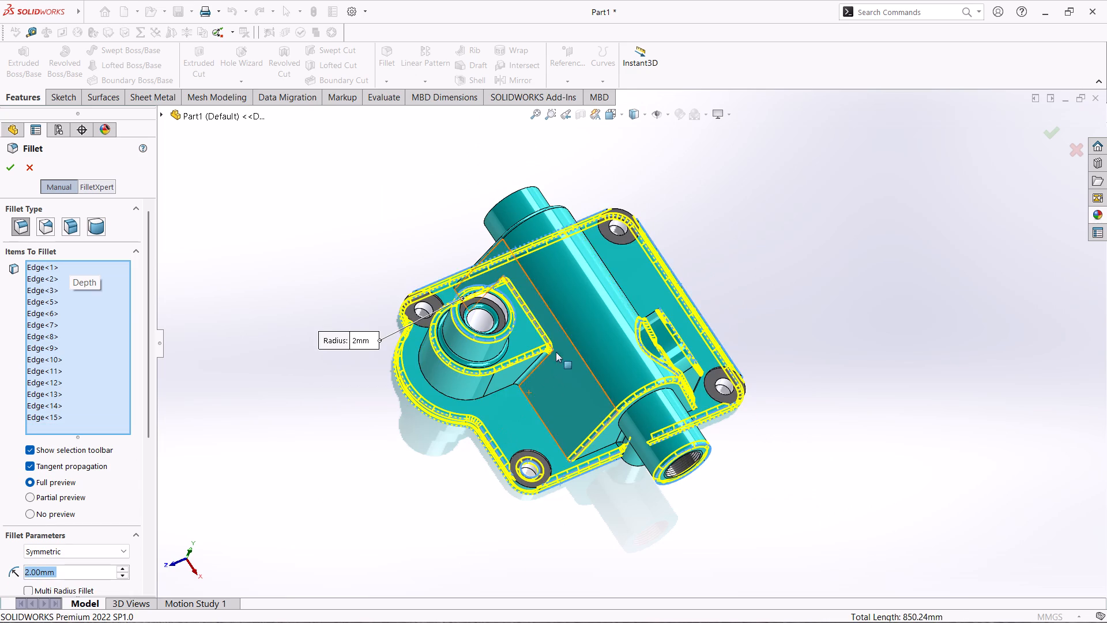
pyautogui.click(615, 232)
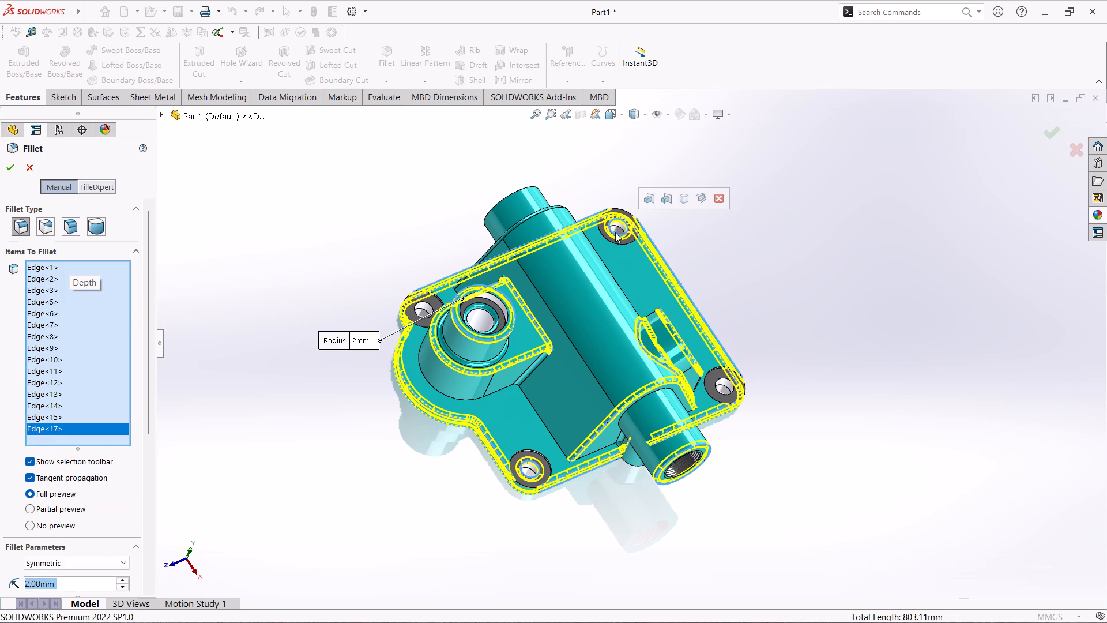
pyautogui.click(717, 391)
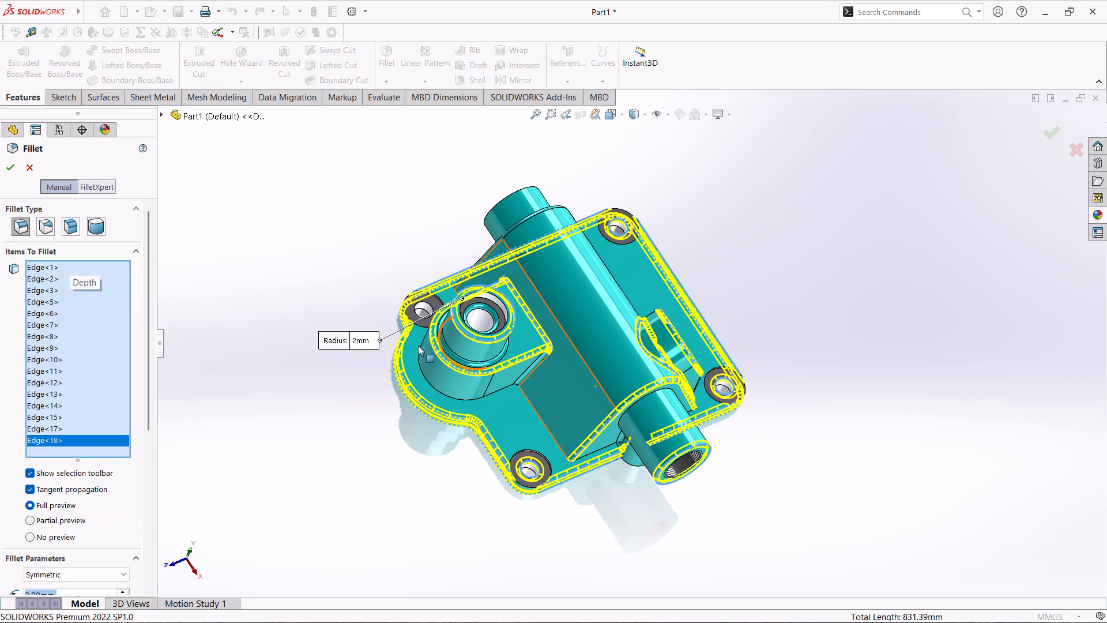
pyautogui.click(417, 312)
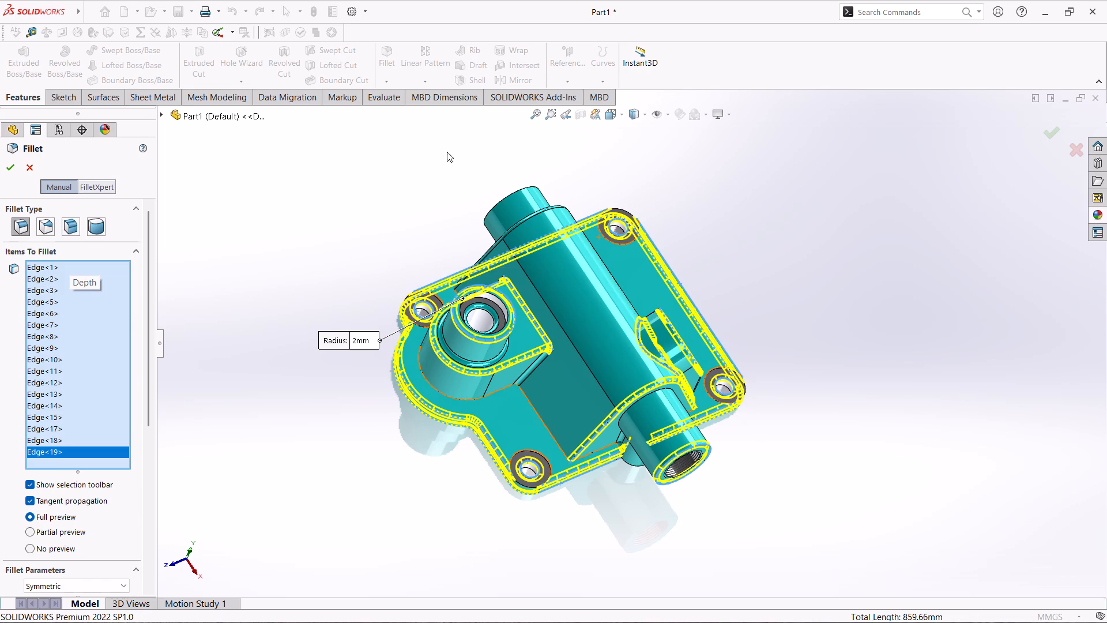
# Add the outer rim of the boss at the main cylinder's opposite end to the 2 mm fillet selection.
pyautogui.scroll(-1, 449, 158)
pyautogui.moveTo(452, 162); pyautogui.dragTo(517, 316, button='middle')
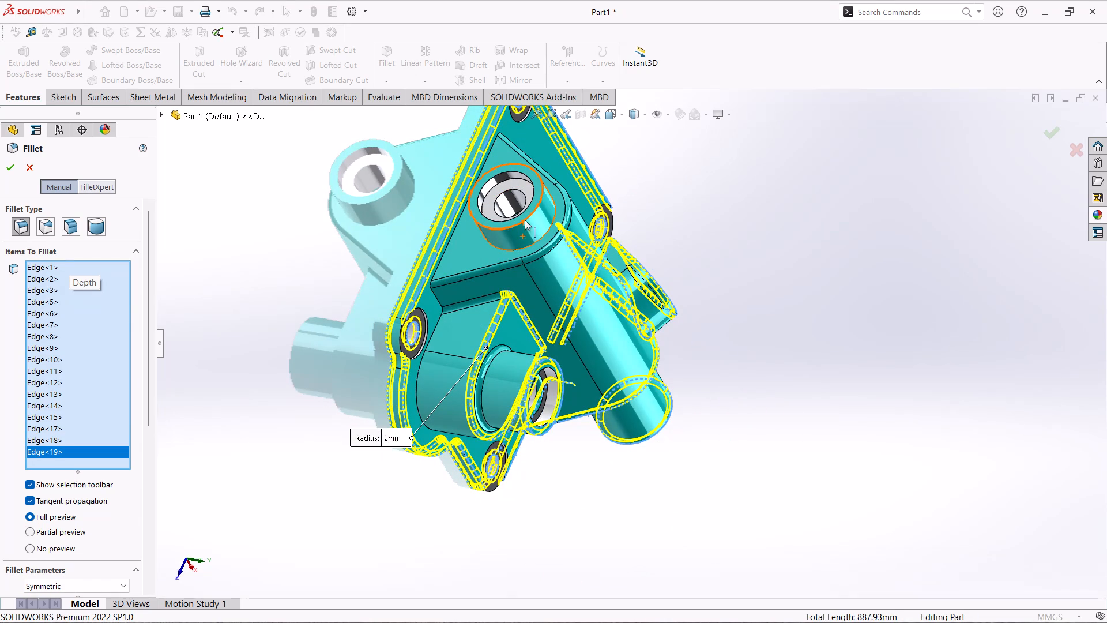
pyautogui.click(525, 220)
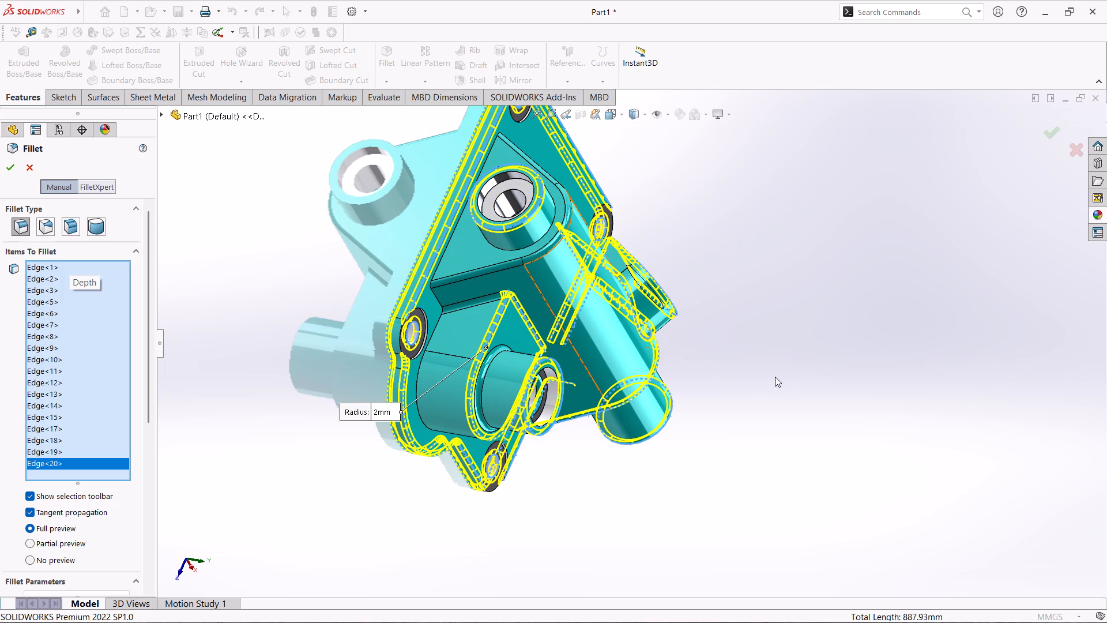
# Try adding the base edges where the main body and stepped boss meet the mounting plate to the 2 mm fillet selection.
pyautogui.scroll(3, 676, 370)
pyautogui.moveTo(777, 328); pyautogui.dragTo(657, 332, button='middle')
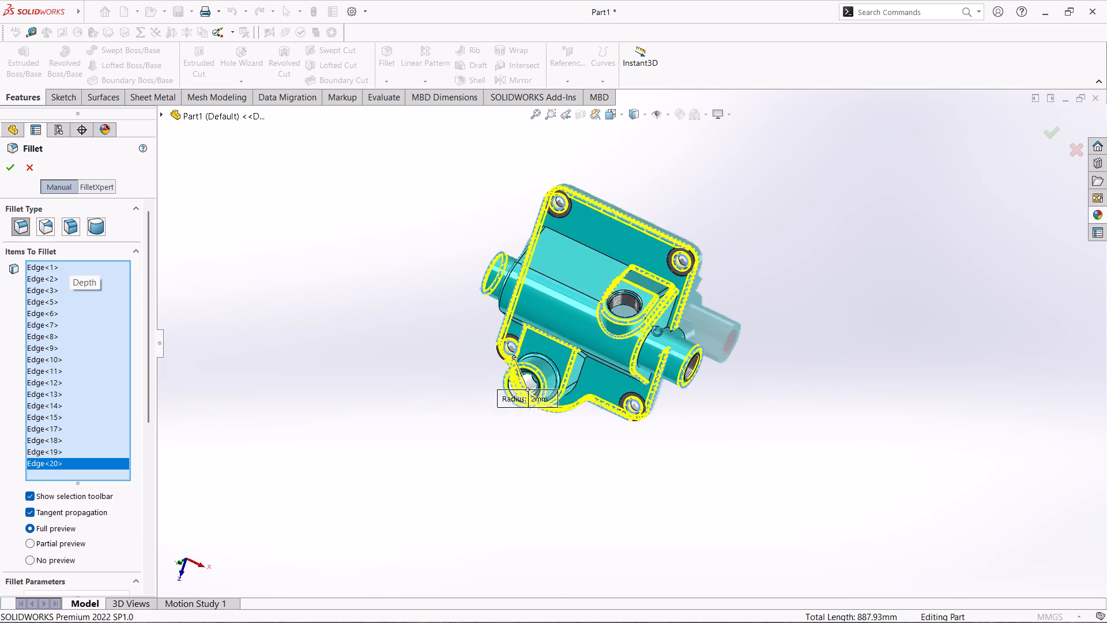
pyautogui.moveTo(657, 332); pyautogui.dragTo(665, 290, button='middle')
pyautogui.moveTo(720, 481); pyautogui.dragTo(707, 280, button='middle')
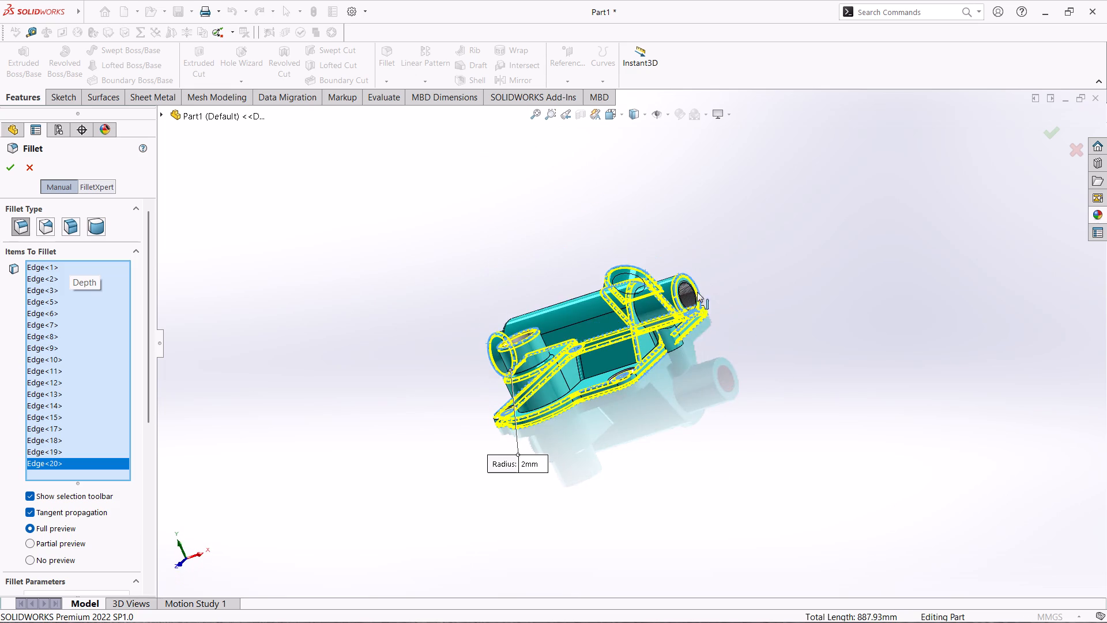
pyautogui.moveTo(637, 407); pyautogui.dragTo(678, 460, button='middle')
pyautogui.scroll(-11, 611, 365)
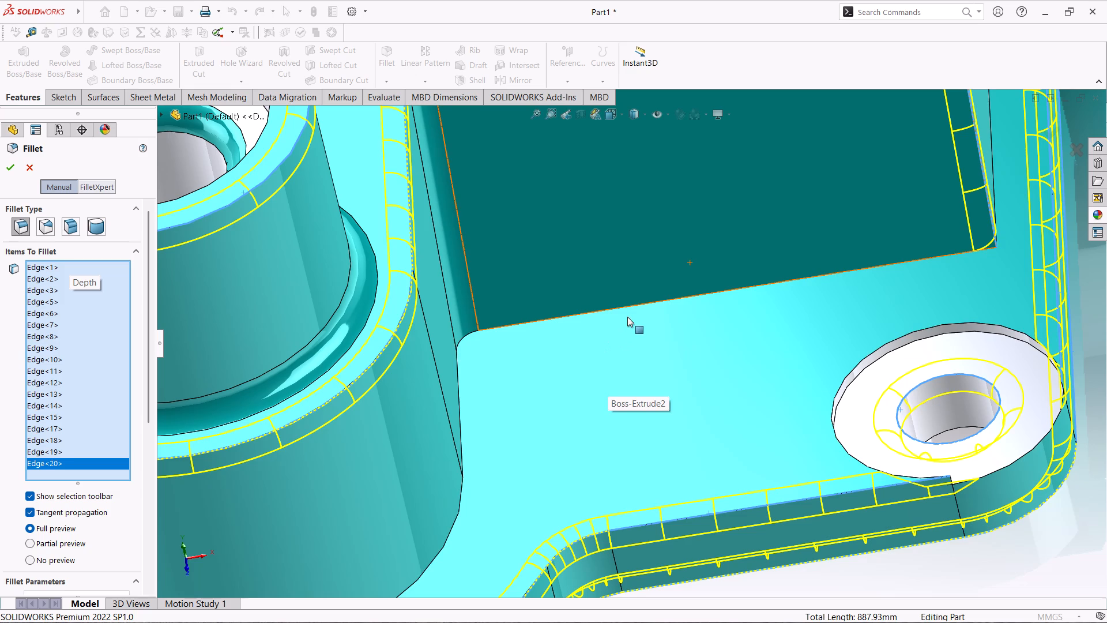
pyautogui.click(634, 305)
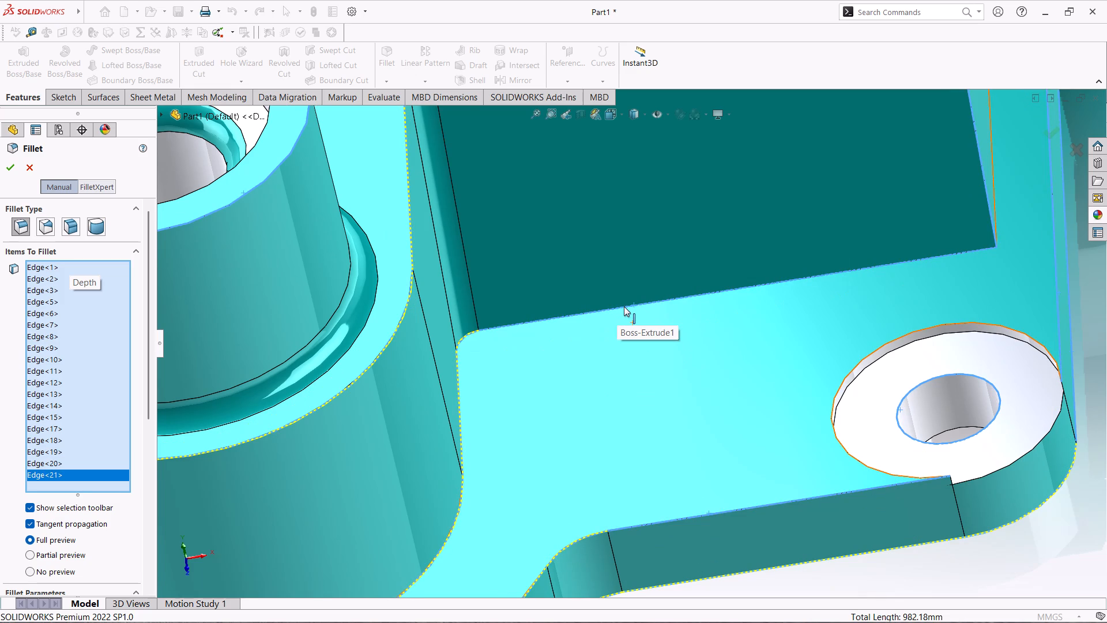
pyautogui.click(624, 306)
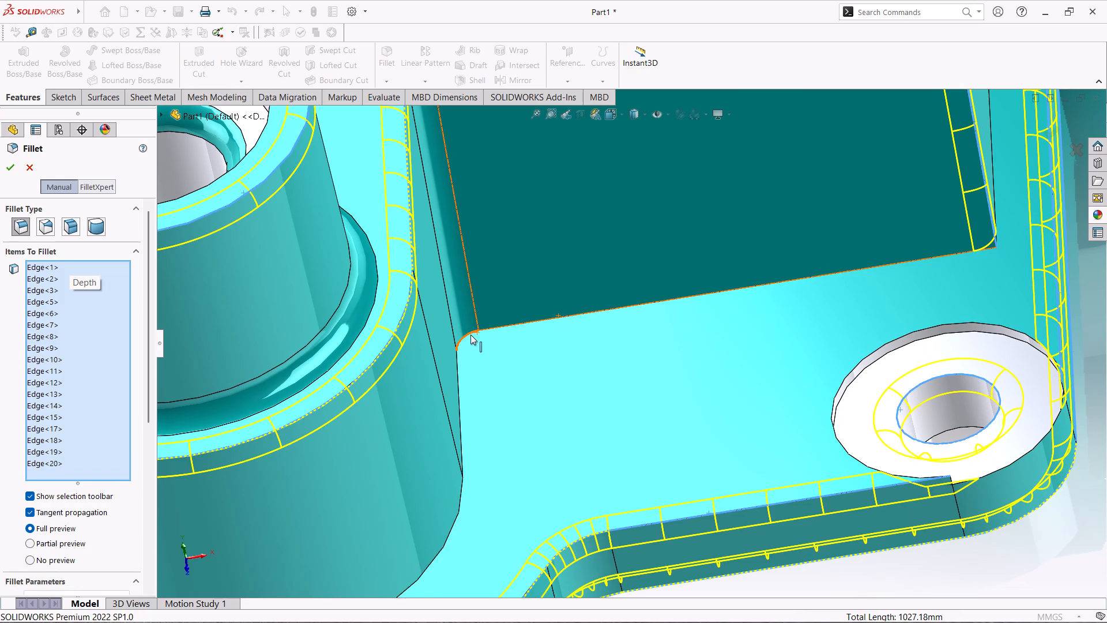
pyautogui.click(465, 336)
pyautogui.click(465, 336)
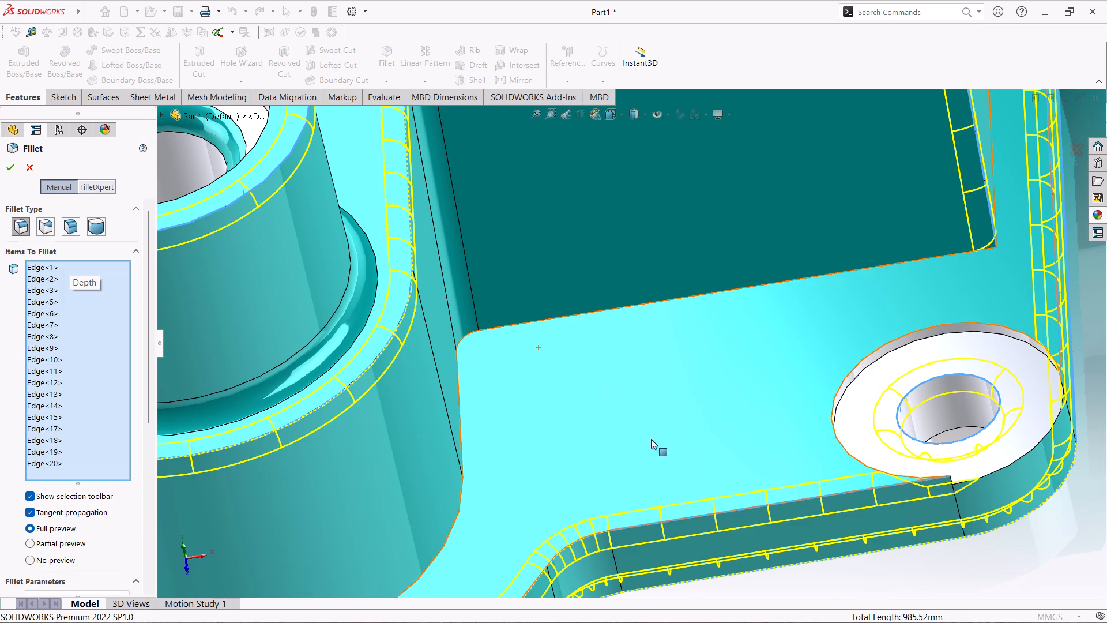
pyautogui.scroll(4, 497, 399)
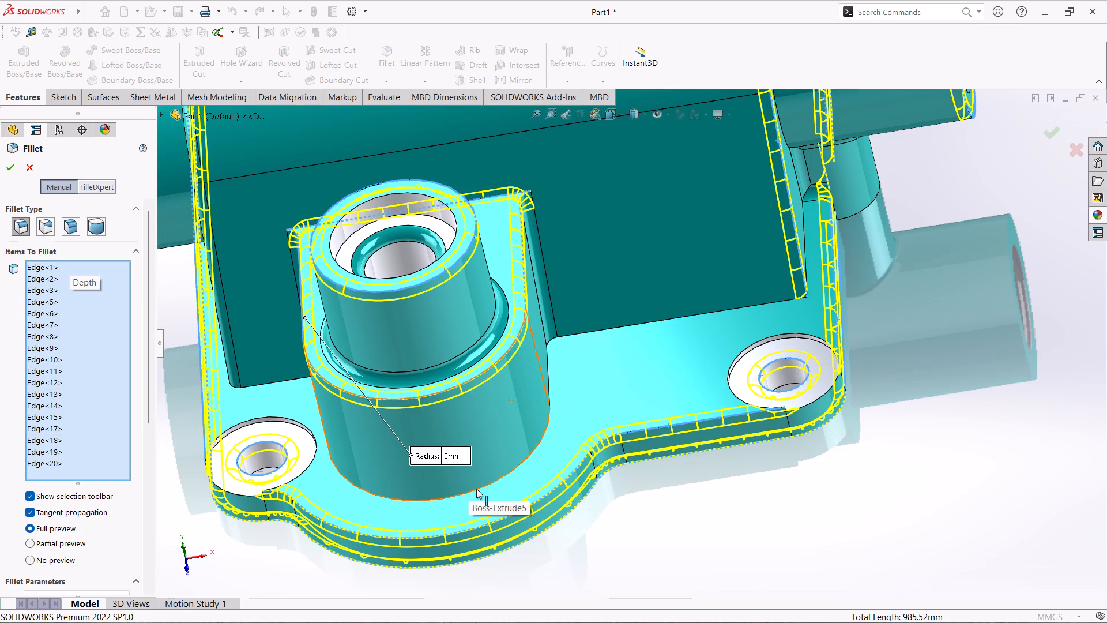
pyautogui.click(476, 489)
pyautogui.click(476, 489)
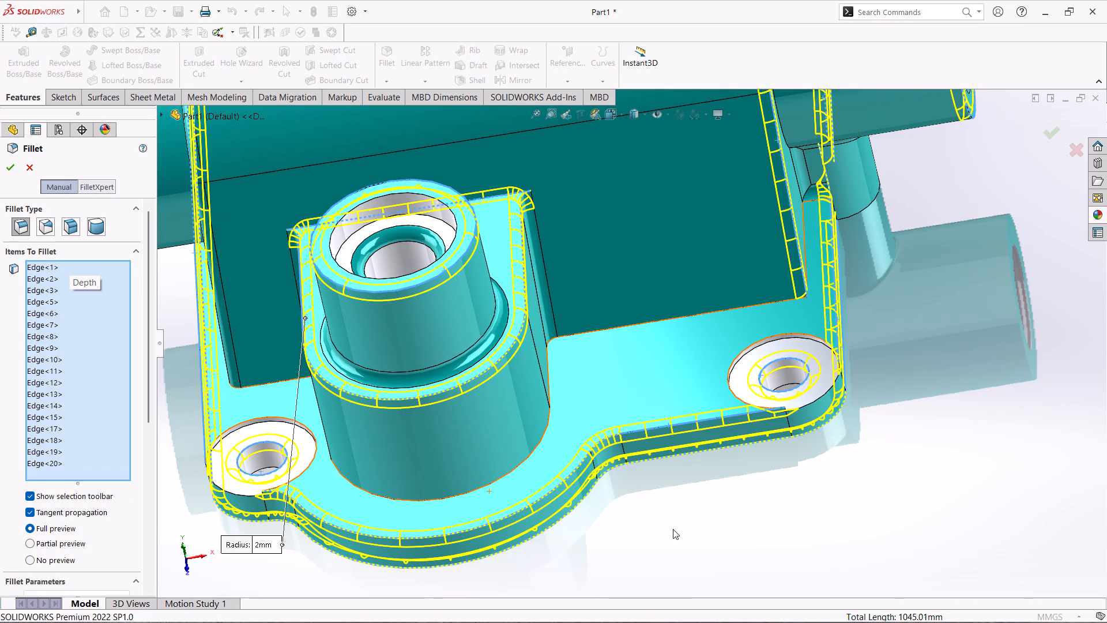
# Add the shallow recess outline curving around the corner bolt hole on the mounting plate's underside to the 2 mm fillet selection.
pyautogui.moveTo(674, 524); pyautogui.dragTo(702, 516, button='middle')
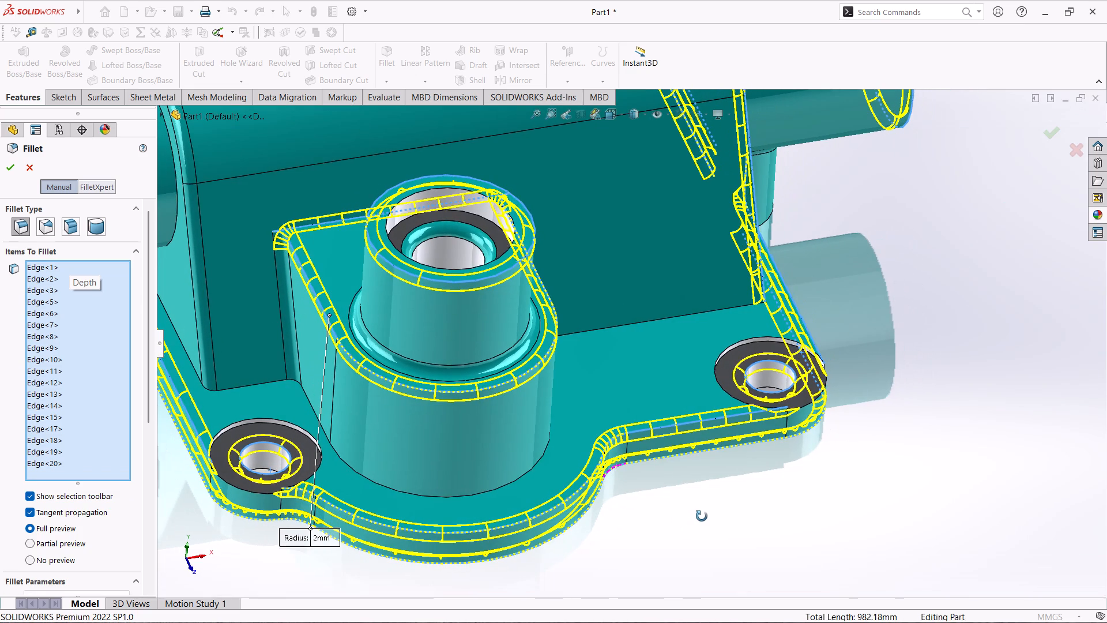
pyautogui.moveTo(702, 516); pyautogui.dragTo(704, 515, button='middle')
pyautogui.scroll(7, 708, 513)
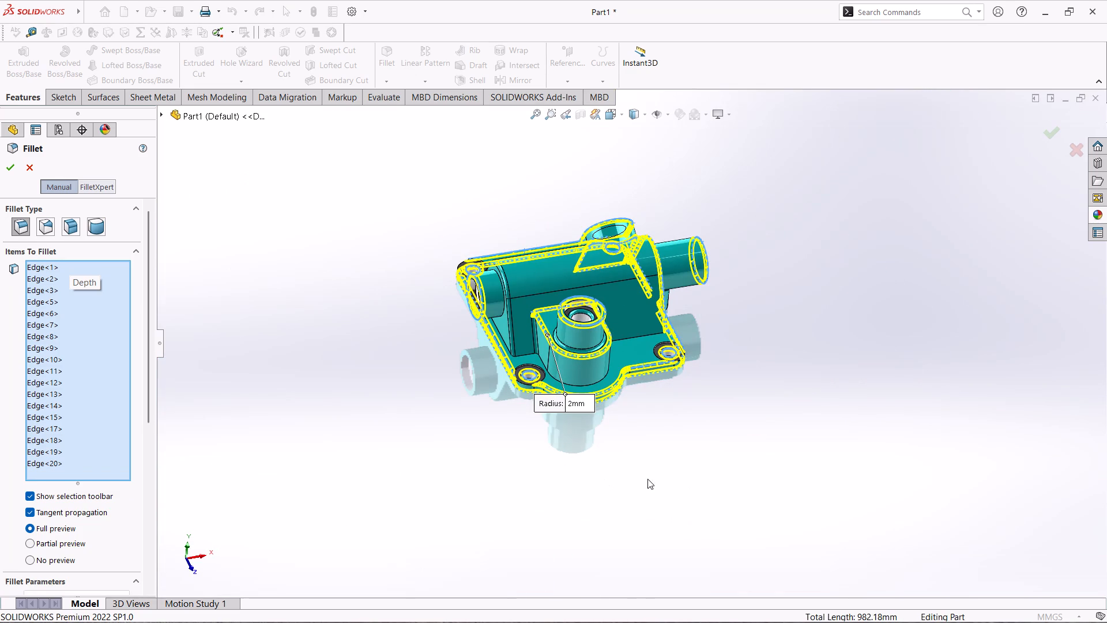
pyautogui.moveTo(545, 468); pyautogui.dragTo(593, 208, button='middle')
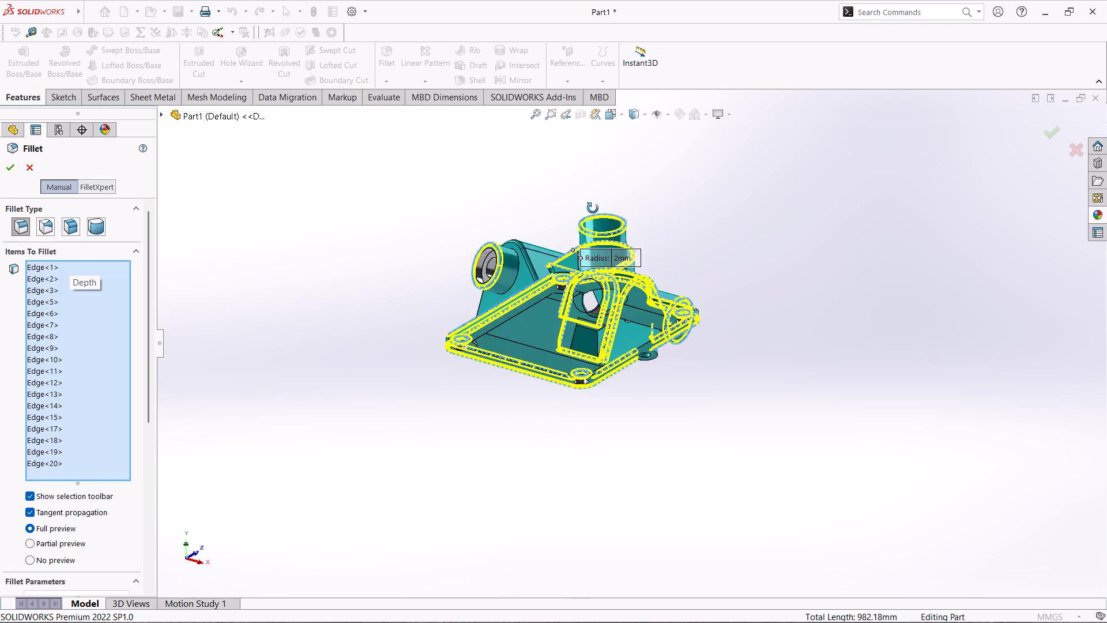
pyautogui.moveTo(593, 208); pyautogui.dragTo(600, 193, button='middle')
pyautogui.moveTo(654, 446); pyautogui.dragTo(621, 370, button='middle')
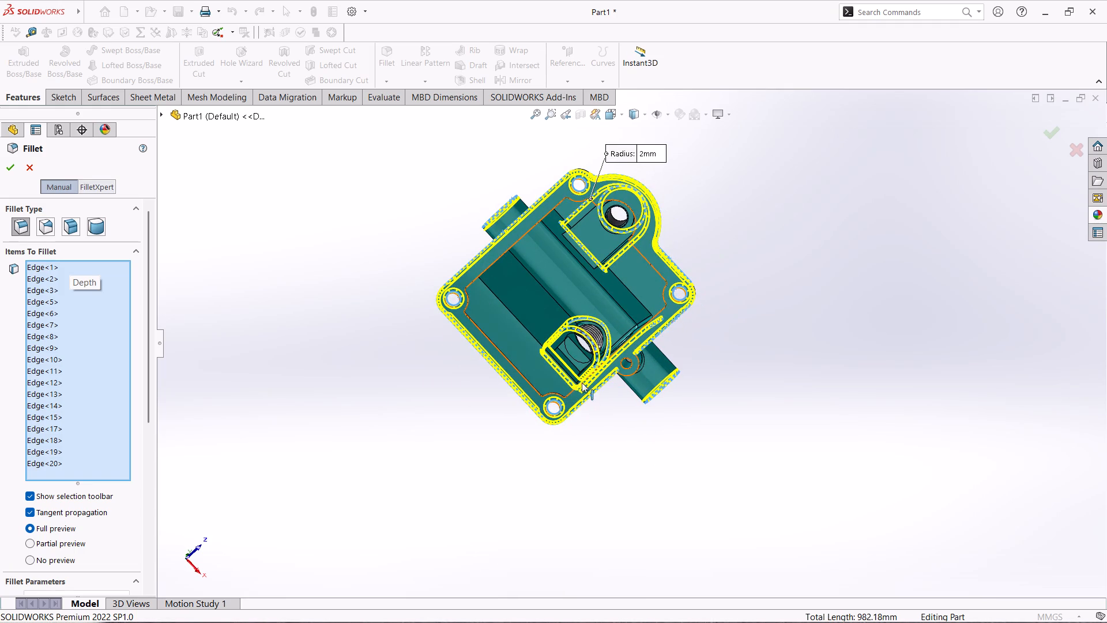
pyautogui.scroll(-5, 439, 342)
pyautogui.scroll(-4, 510, 268)
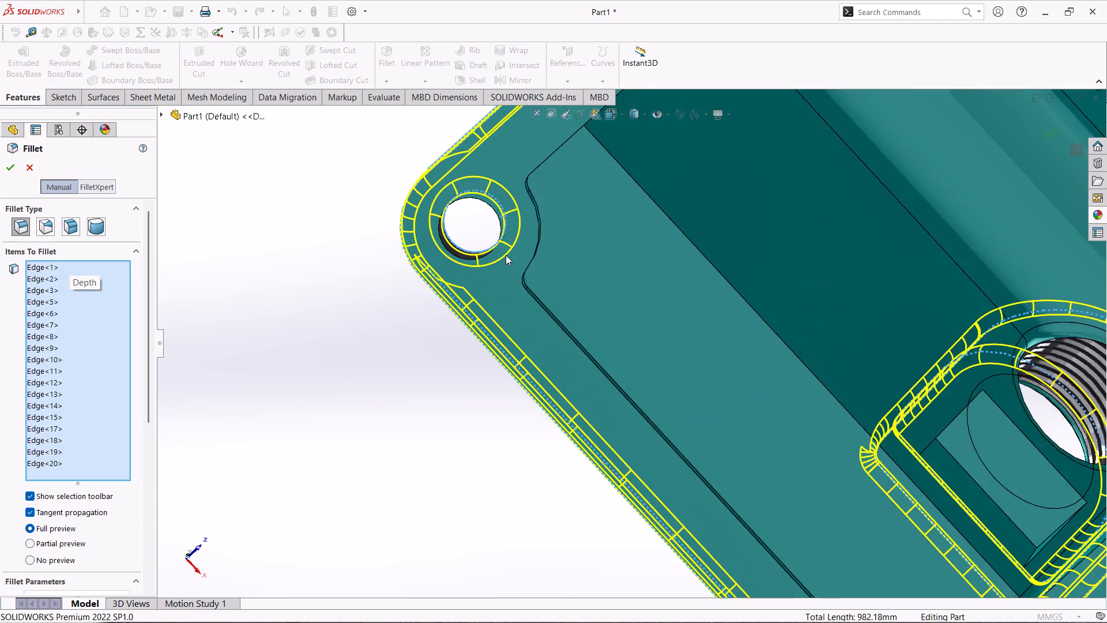
pyautogui.scroll(-1, 506, 255)
pyautogui.click(564, 260)
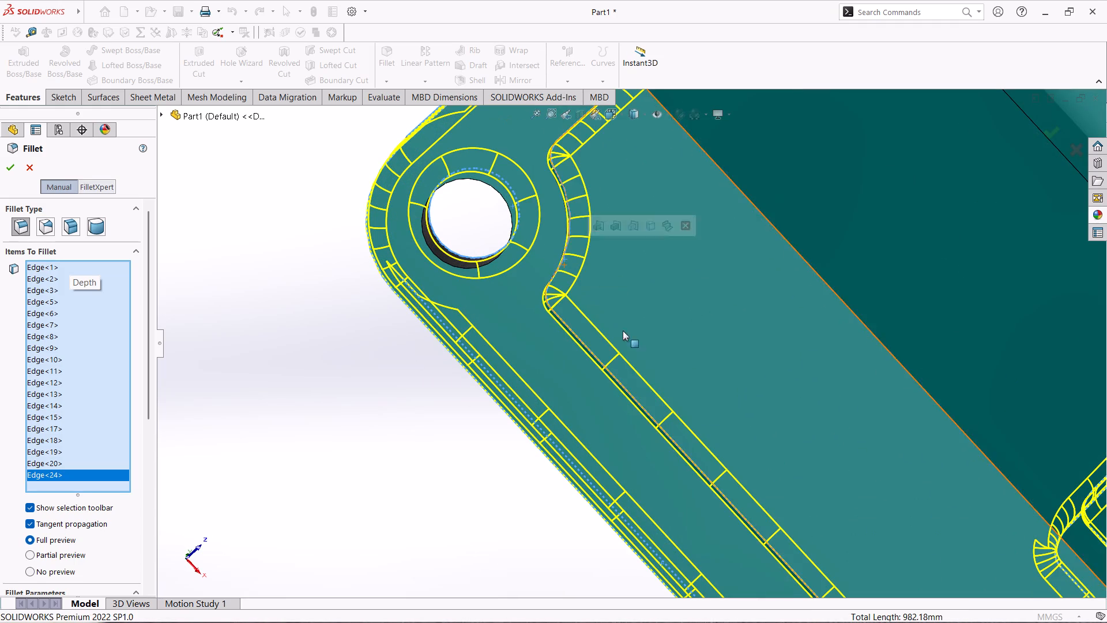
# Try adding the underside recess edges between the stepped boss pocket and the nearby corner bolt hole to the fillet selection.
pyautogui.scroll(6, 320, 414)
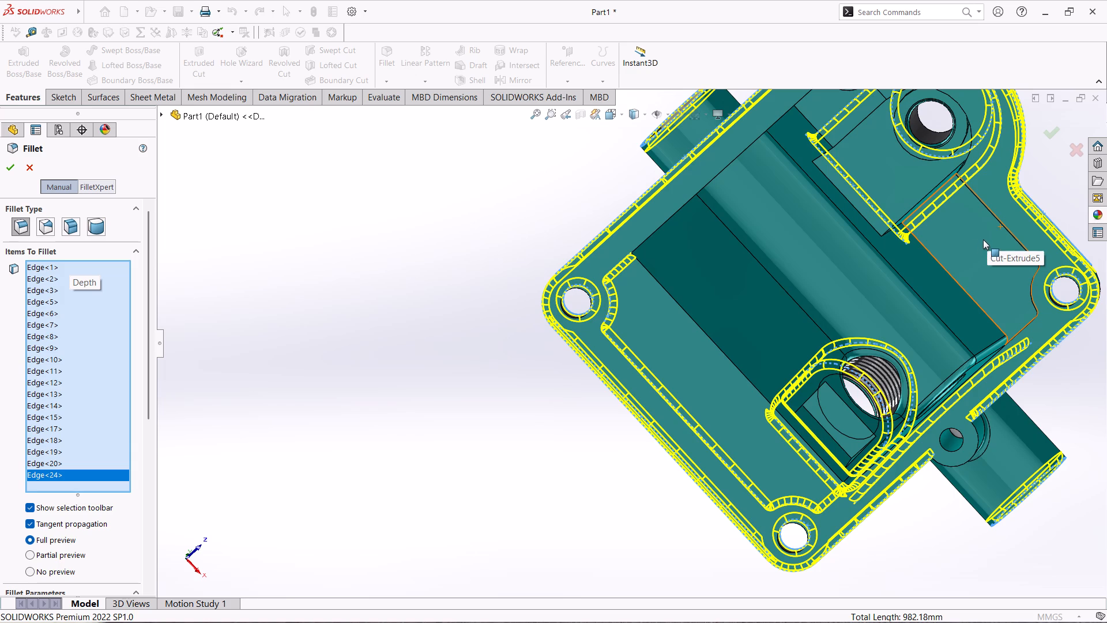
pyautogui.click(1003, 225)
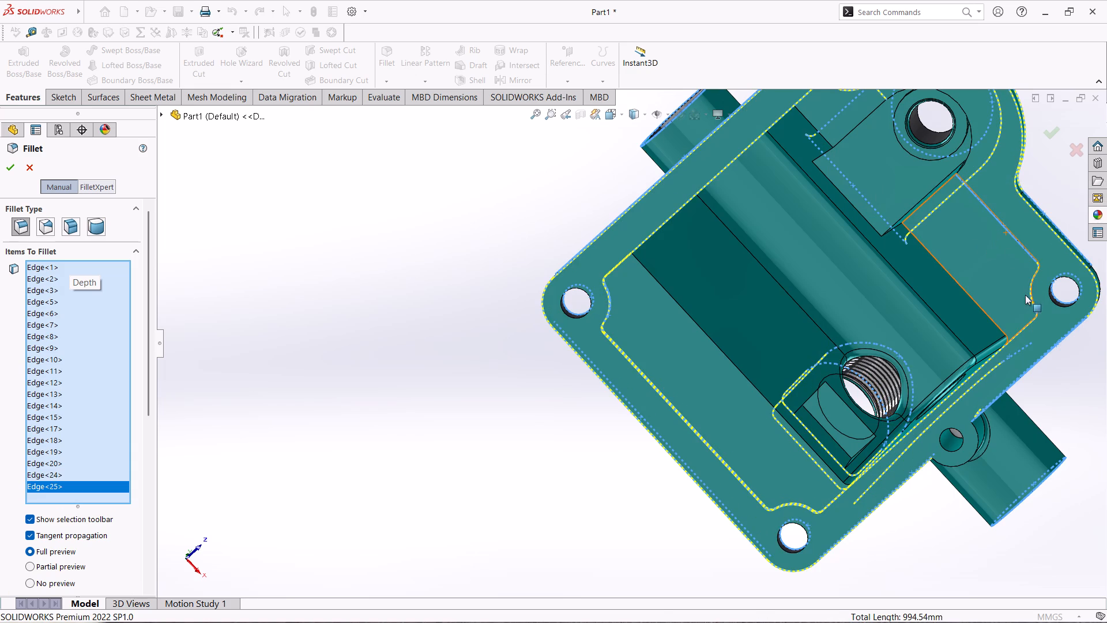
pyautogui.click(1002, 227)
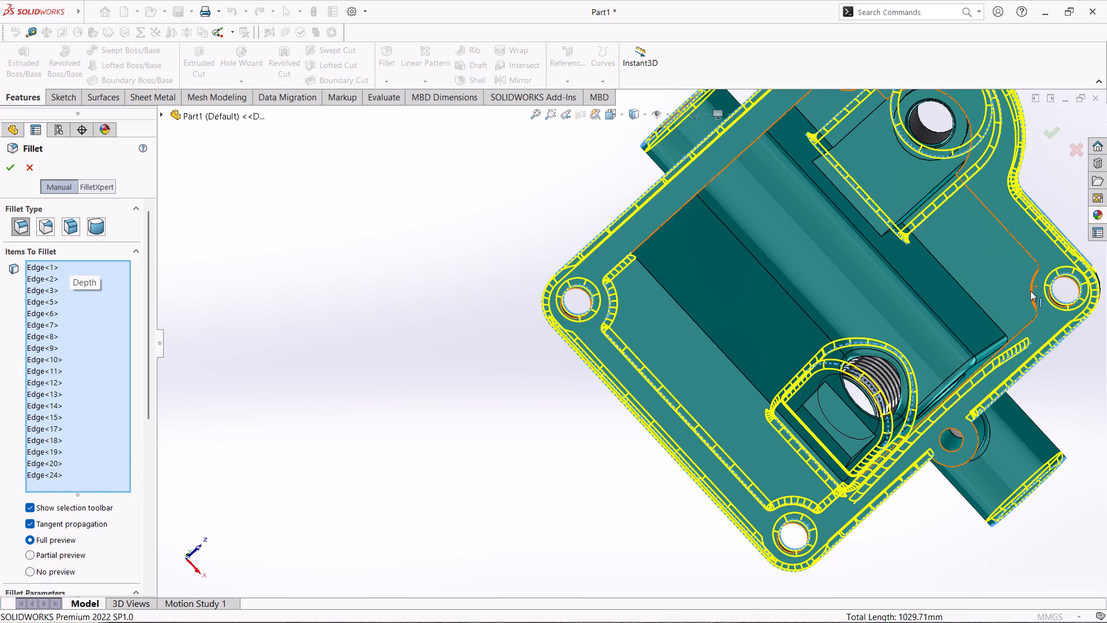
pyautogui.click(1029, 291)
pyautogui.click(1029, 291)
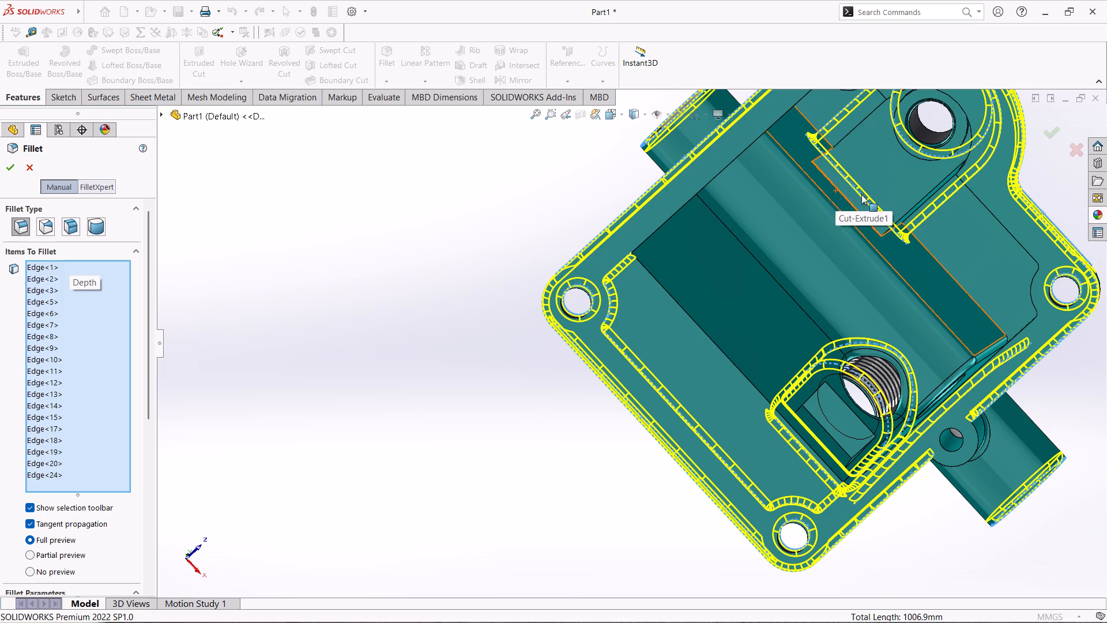
# Add the straight edge of the pocket beneath the stepped boss and the adjoining cavity wall face to the 2 mm fillet selection.
pyautogui.moveTo(899, 171); pyautogui.dragTo(930, 166, button='middle')
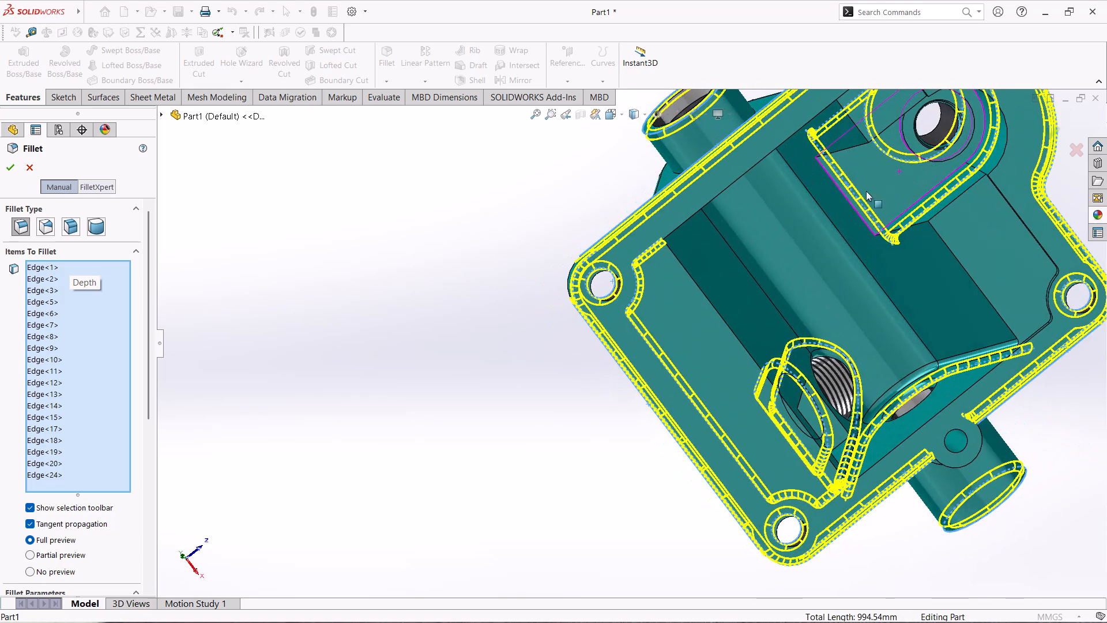
pyautogui.click(850, 205)
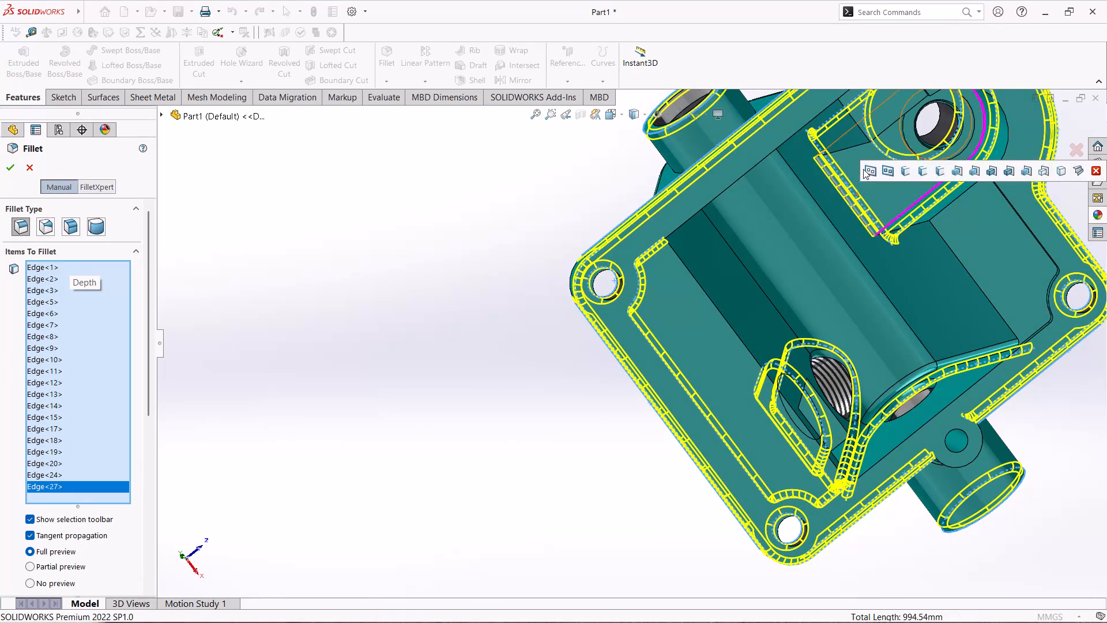
pyautogui.click(854, 144)
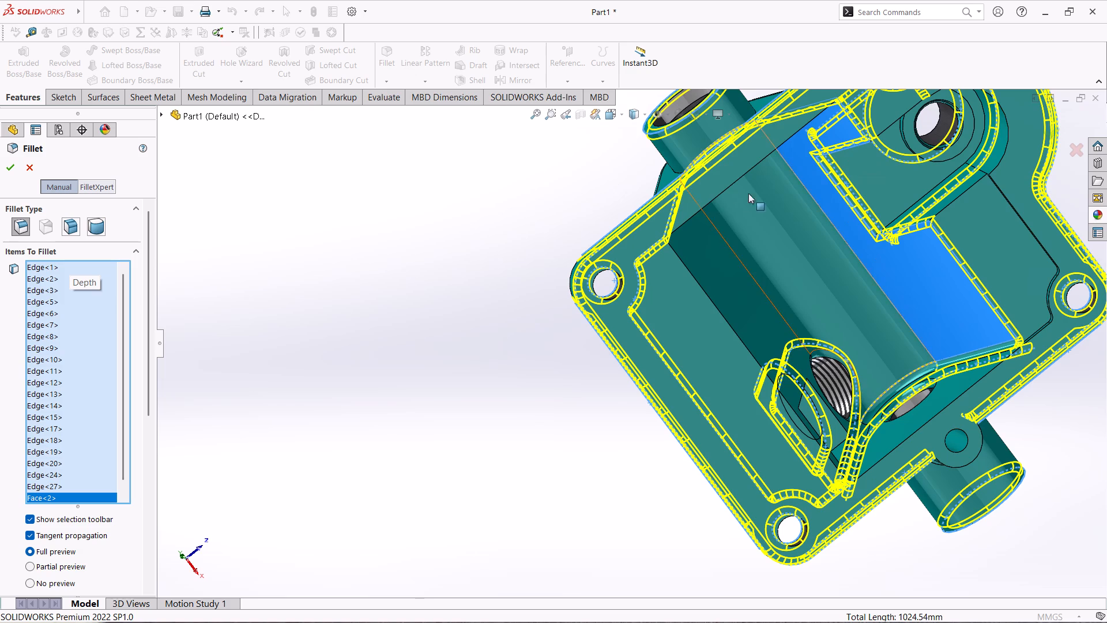
pyautogui.click(830, 204)
pyautogui.click(830, 204)
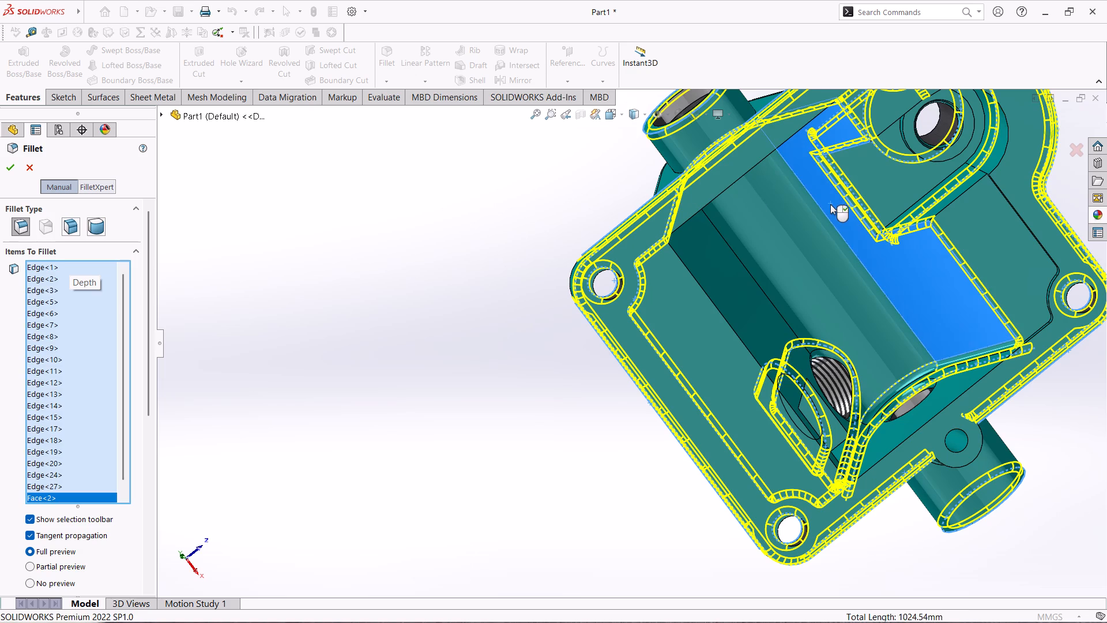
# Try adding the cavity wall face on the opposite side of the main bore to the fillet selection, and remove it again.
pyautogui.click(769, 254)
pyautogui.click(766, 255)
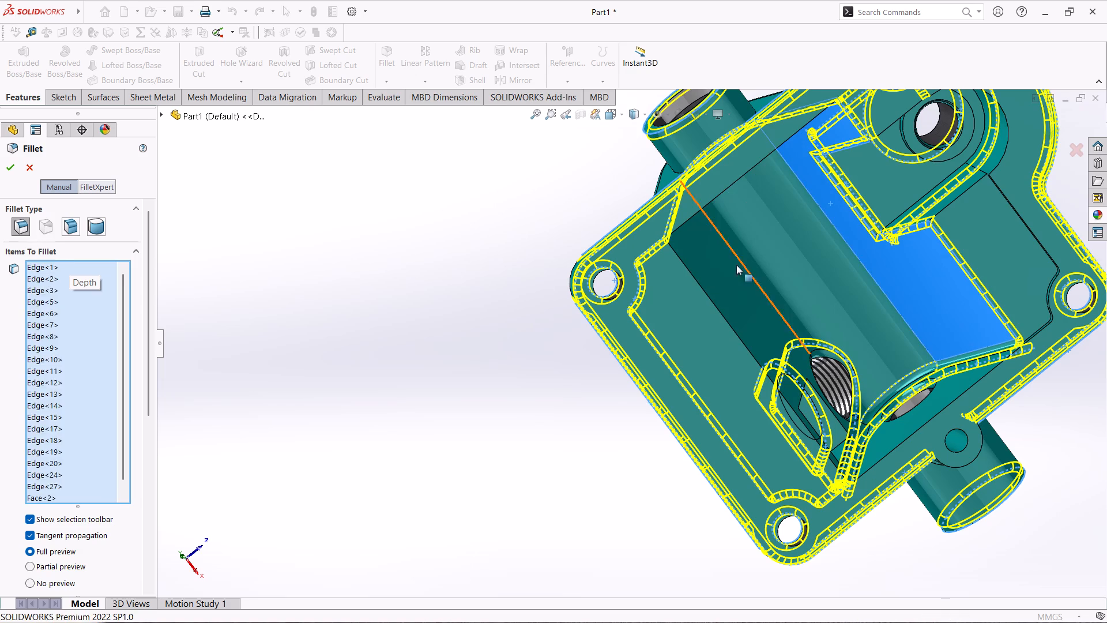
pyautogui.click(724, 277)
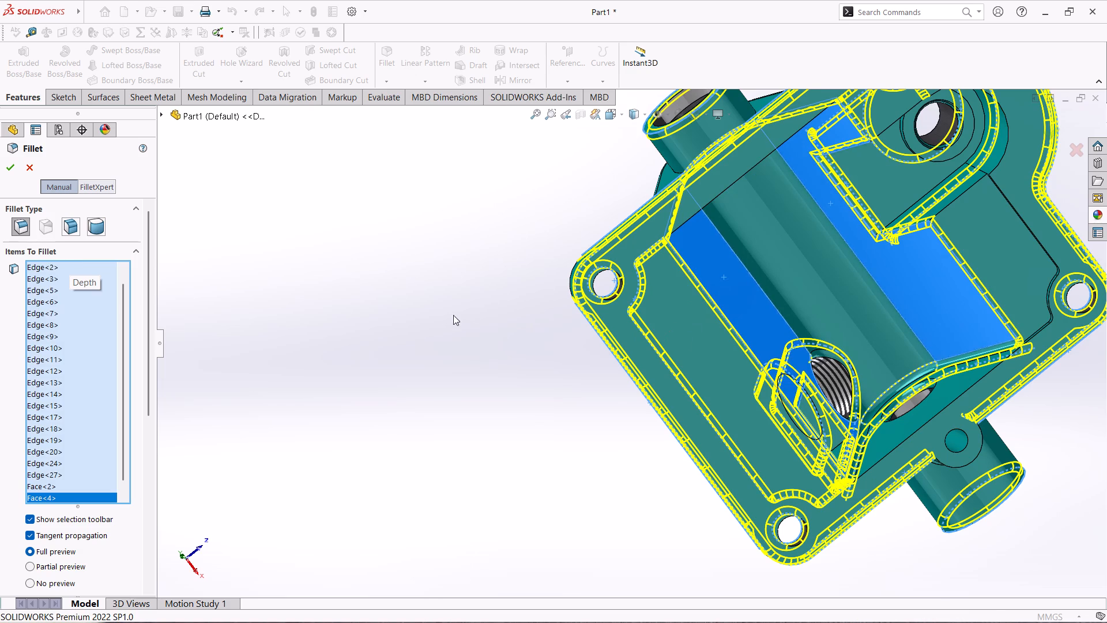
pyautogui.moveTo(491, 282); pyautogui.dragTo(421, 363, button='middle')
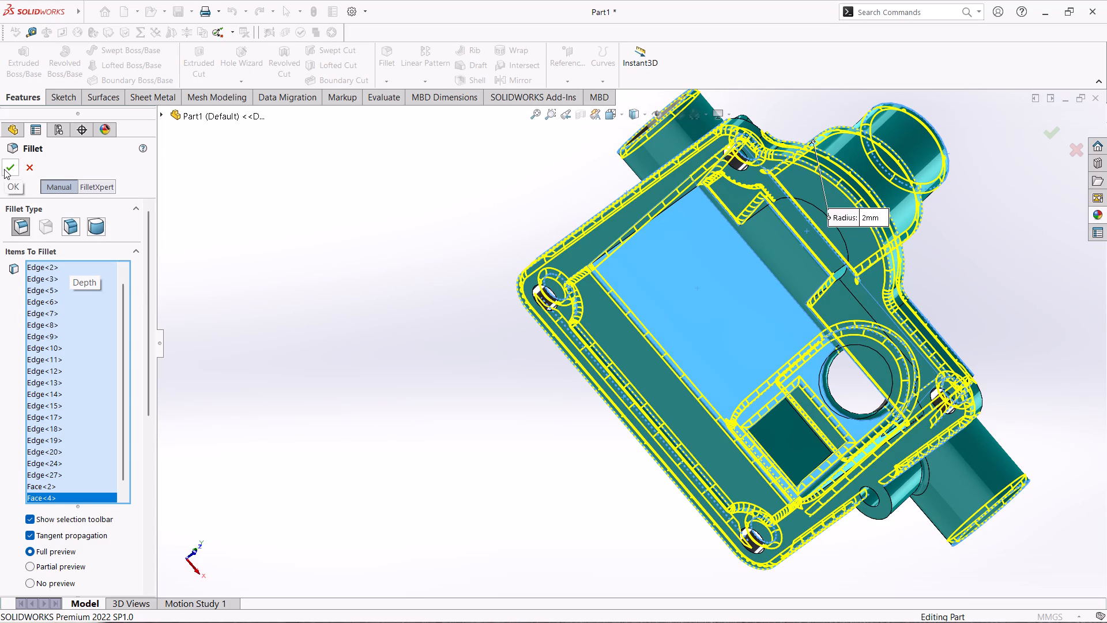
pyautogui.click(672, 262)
# Add the long edge where the opposite cavity wall meets the underside recess to the 2 mm fillet selection.
pyautogui.click(649, 337)
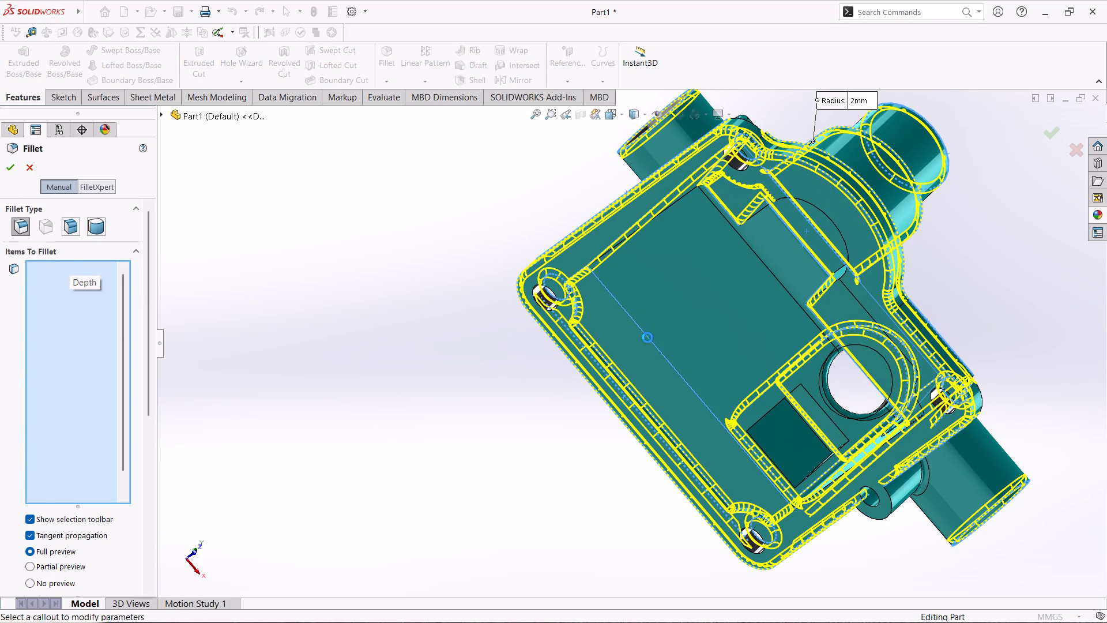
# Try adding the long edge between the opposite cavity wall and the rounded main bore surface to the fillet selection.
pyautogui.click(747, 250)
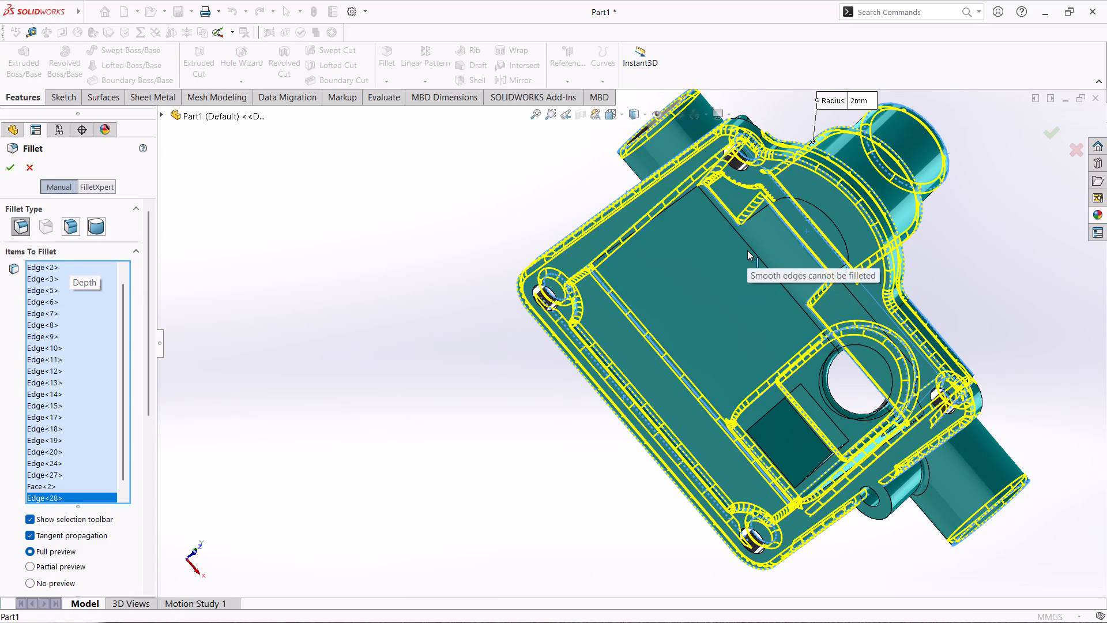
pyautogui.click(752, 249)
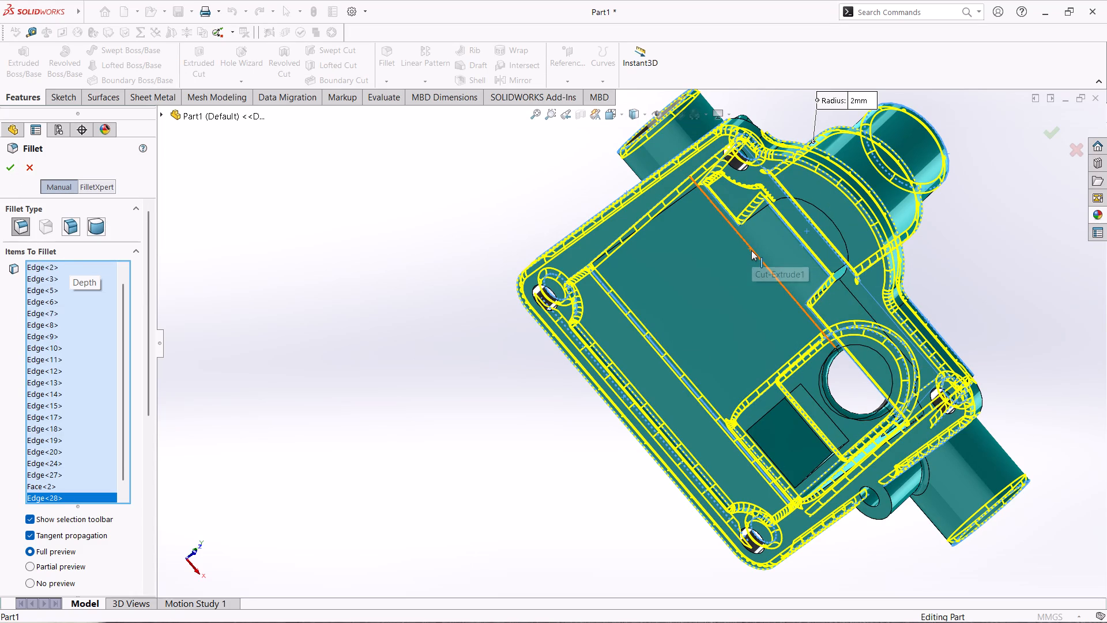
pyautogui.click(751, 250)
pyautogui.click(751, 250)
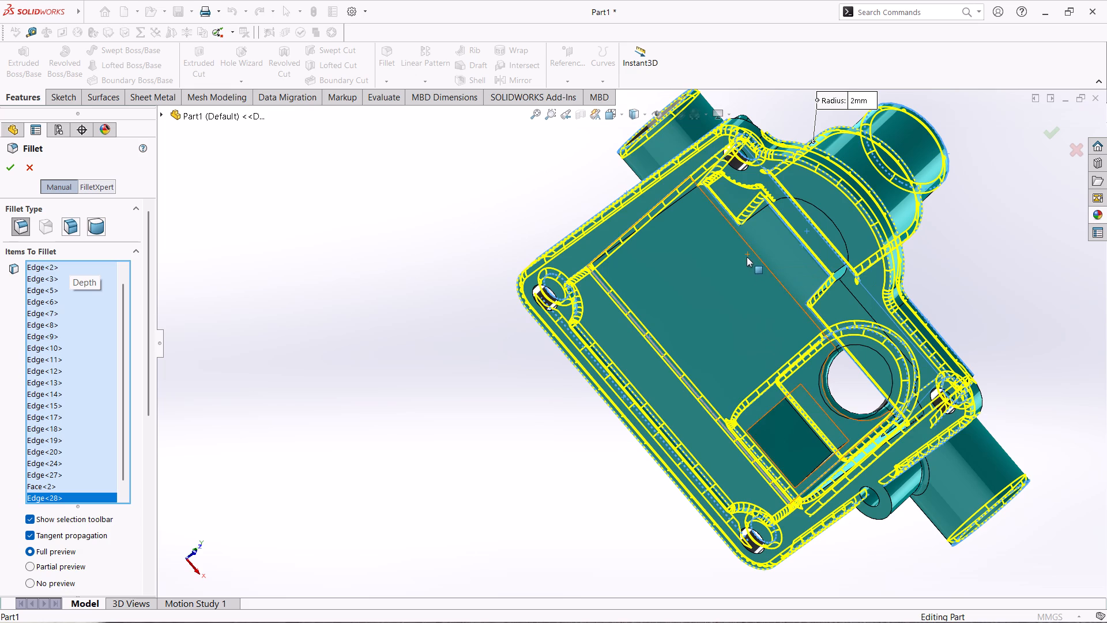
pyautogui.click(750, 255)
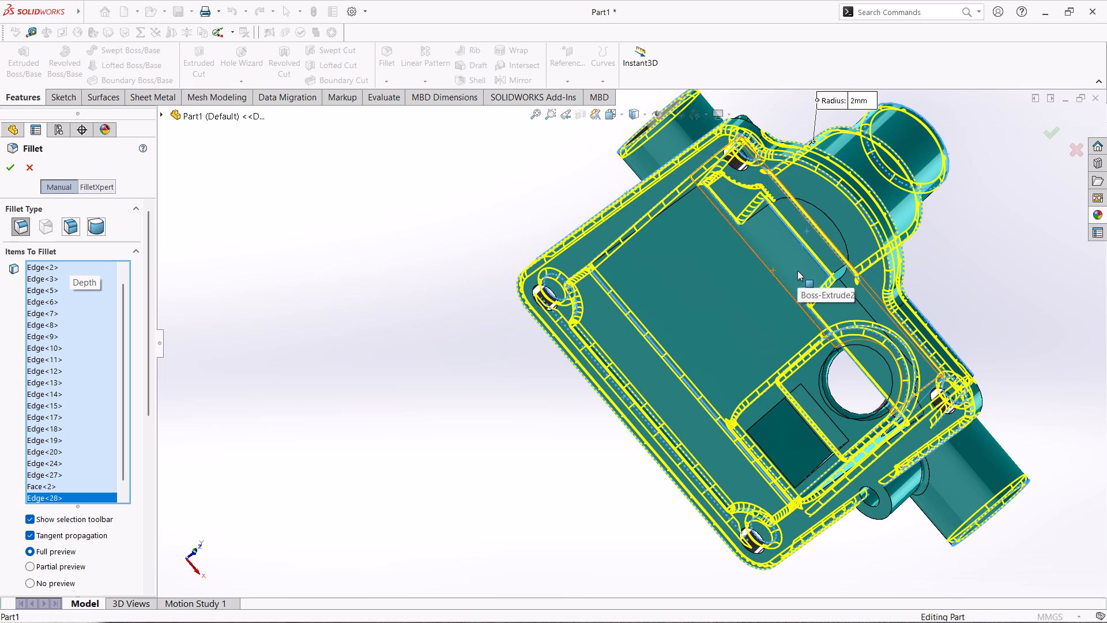
# Add the four rim edges of the small square pocket beside the threaded hole to the 2 mm fillet selection.
pyautogui.moveTo(800, 271); pyautogui.dragTo(789, 310, button='middle')
pyautogui.moveTo(789, 307); pyautogui.dragTo(831, 281, button='middle')
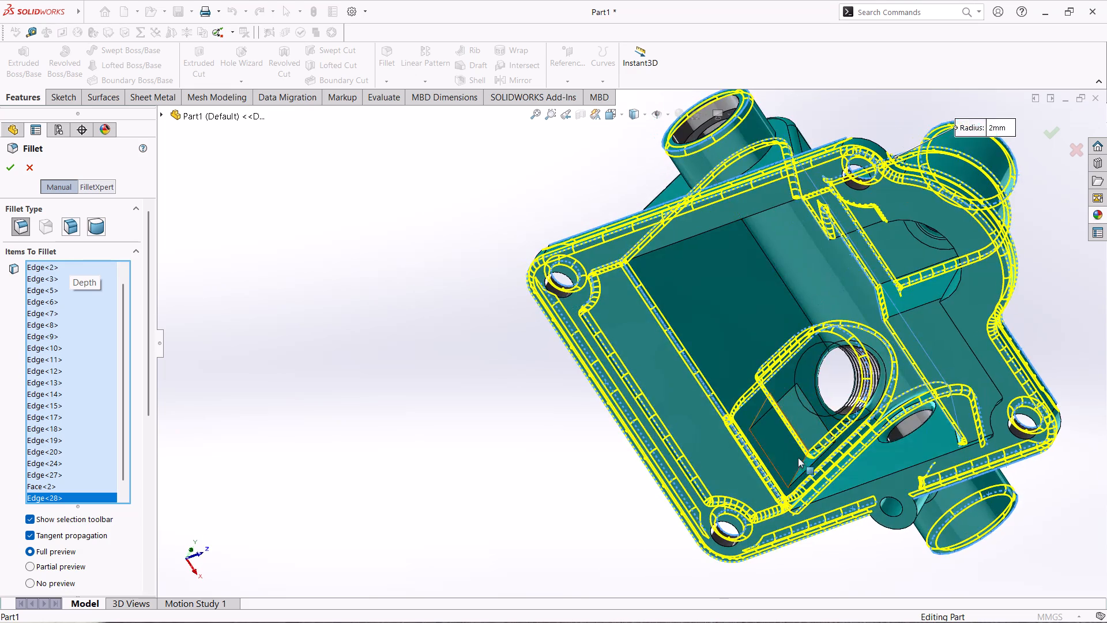
pyautogui.scroll(-7, 811, 455)
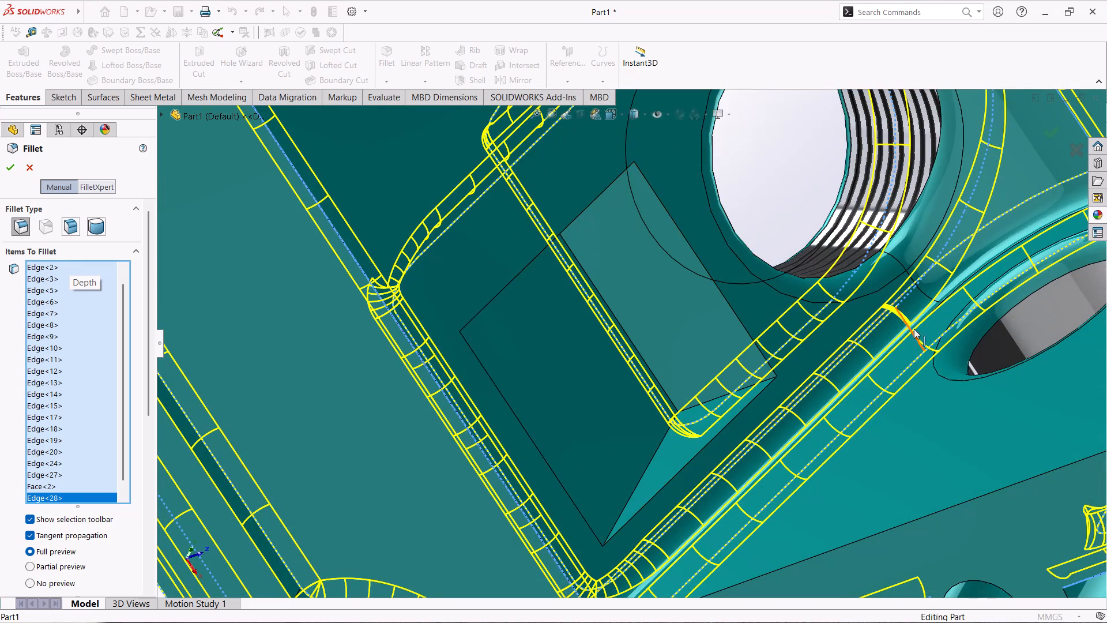
pyautogui.click(695, 254)
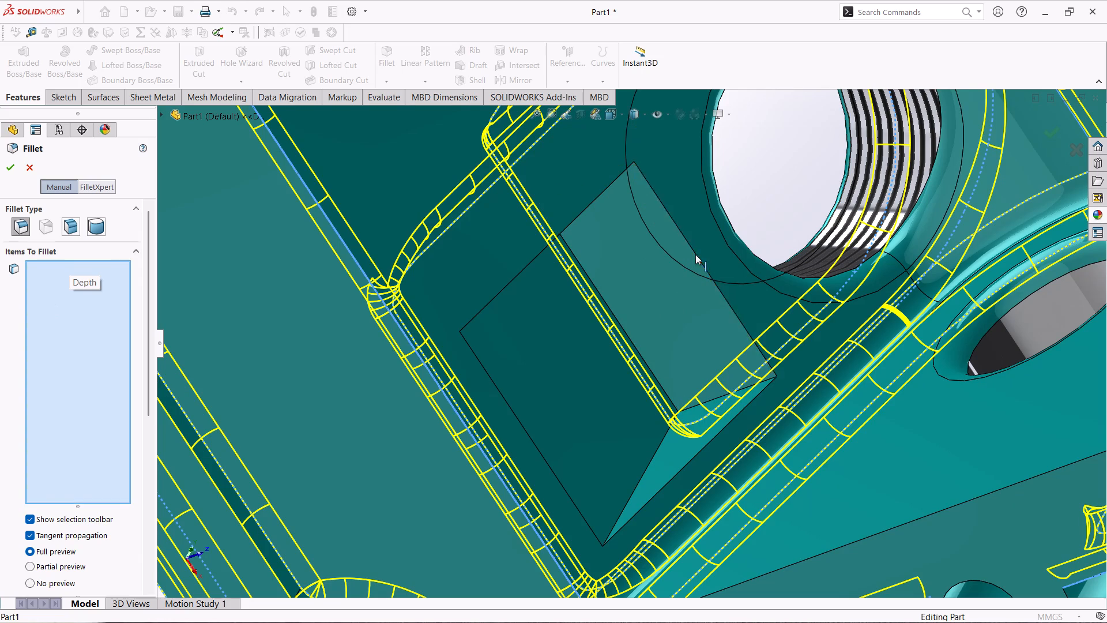
pyautogui.click(491, 381)
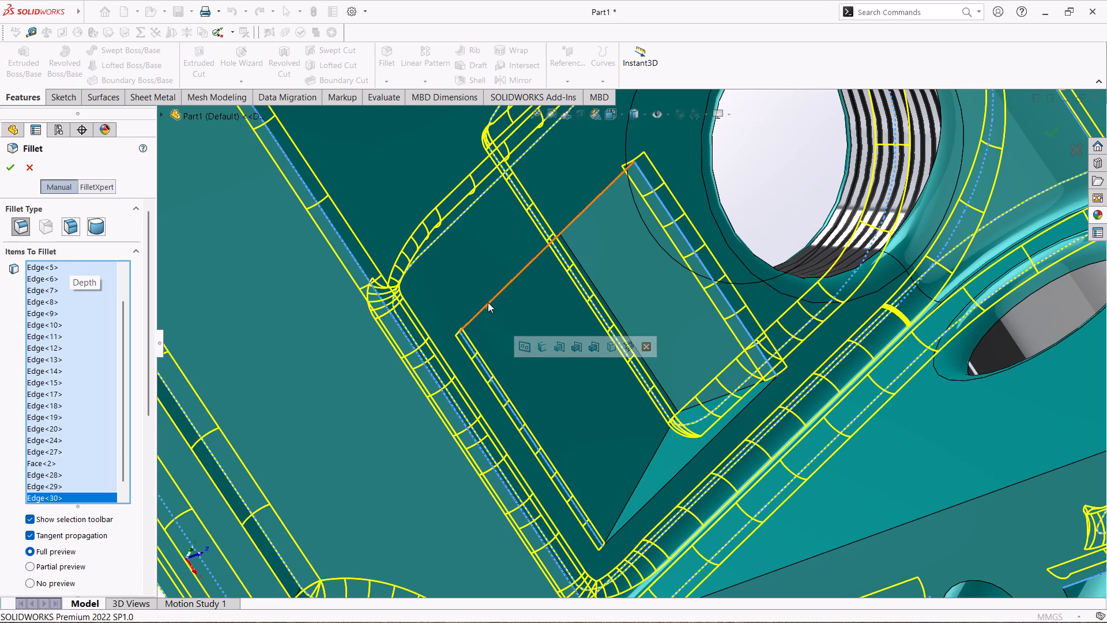
pyautogui.click(488, 302)
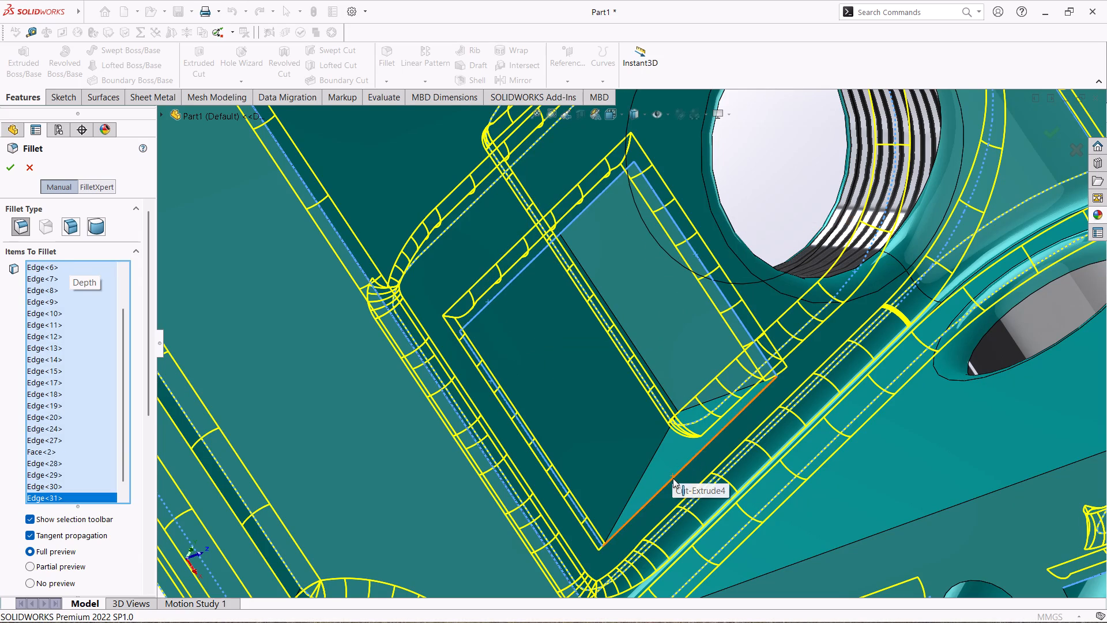
pyautogui.click(673, 478)
pyautogui.scroll(6, 594, 414)
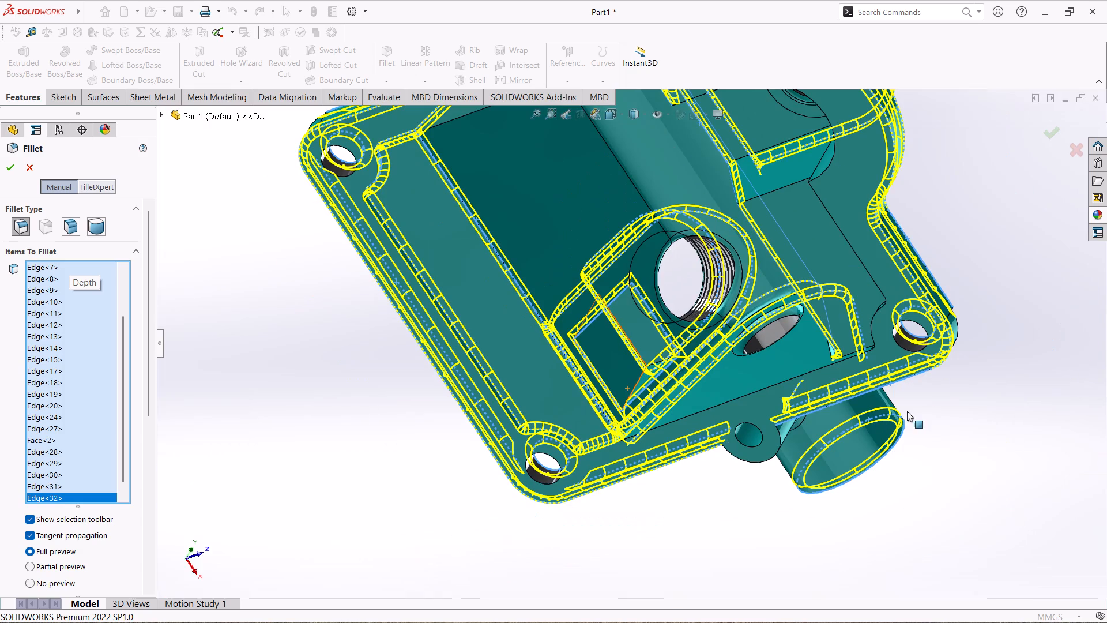
# Try adding the plate's underside face and the small lug hole rim, and clear both plus the earlier cavity wall face from the fillet selection.
pyautogui.click(758, 448)
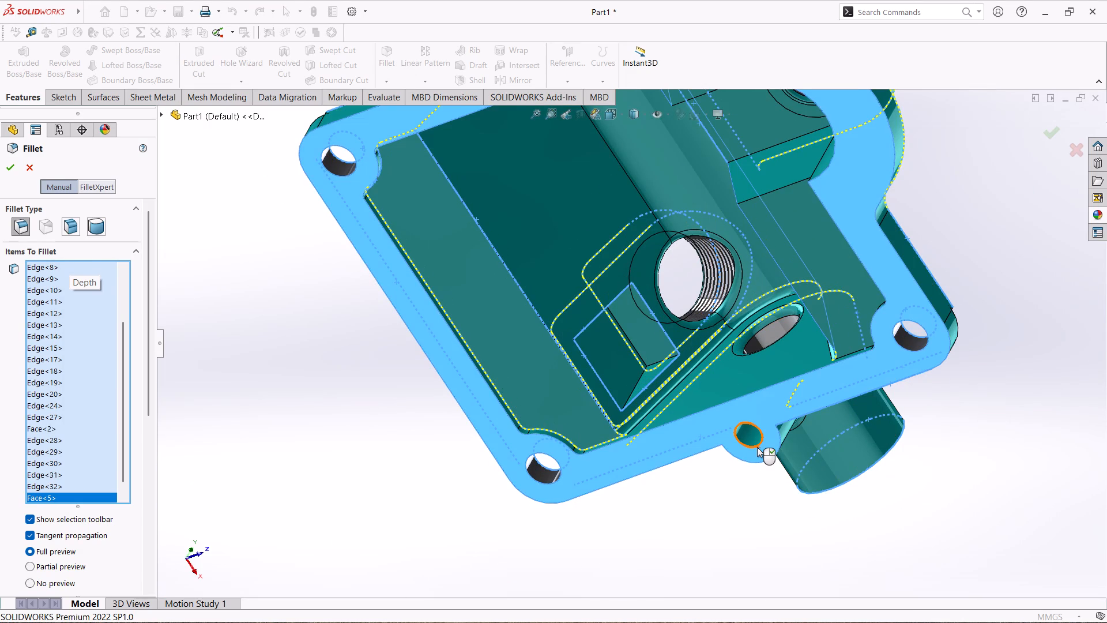
pyautogui.click(758, 447)
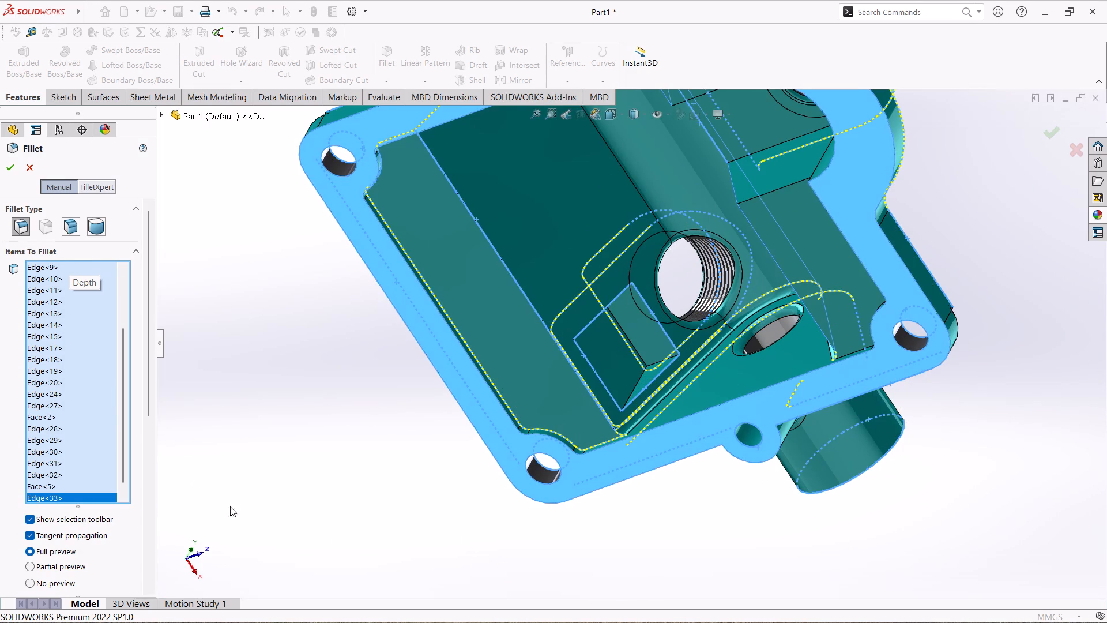
pyautogui.rightClick(71, 502)
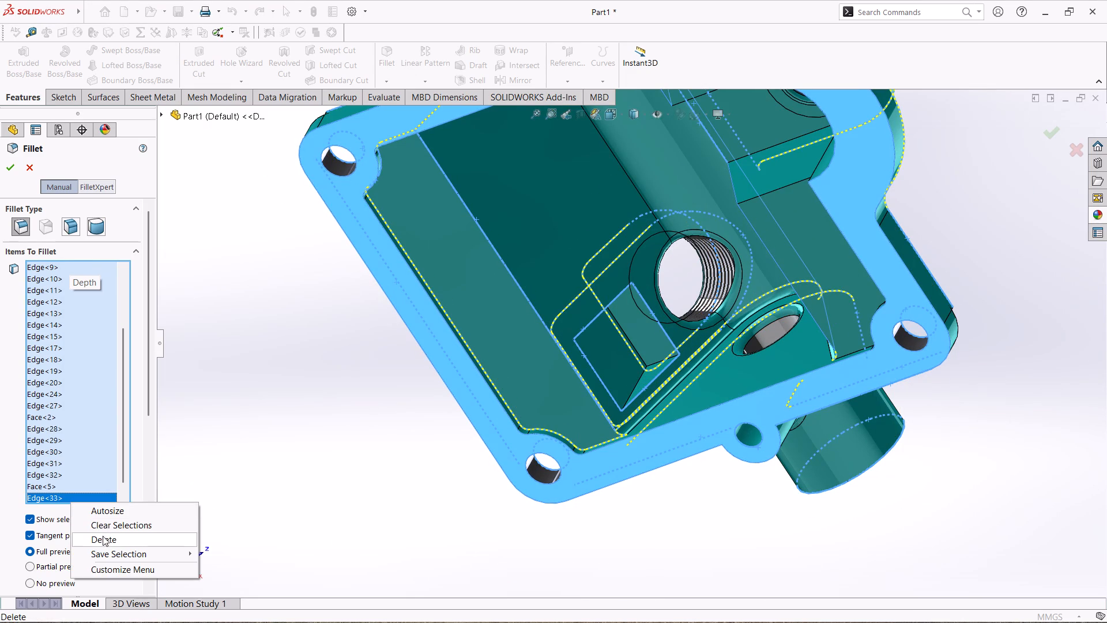
pyautogui.click(110, 538)
pyautogui.rightClick(52, 497)
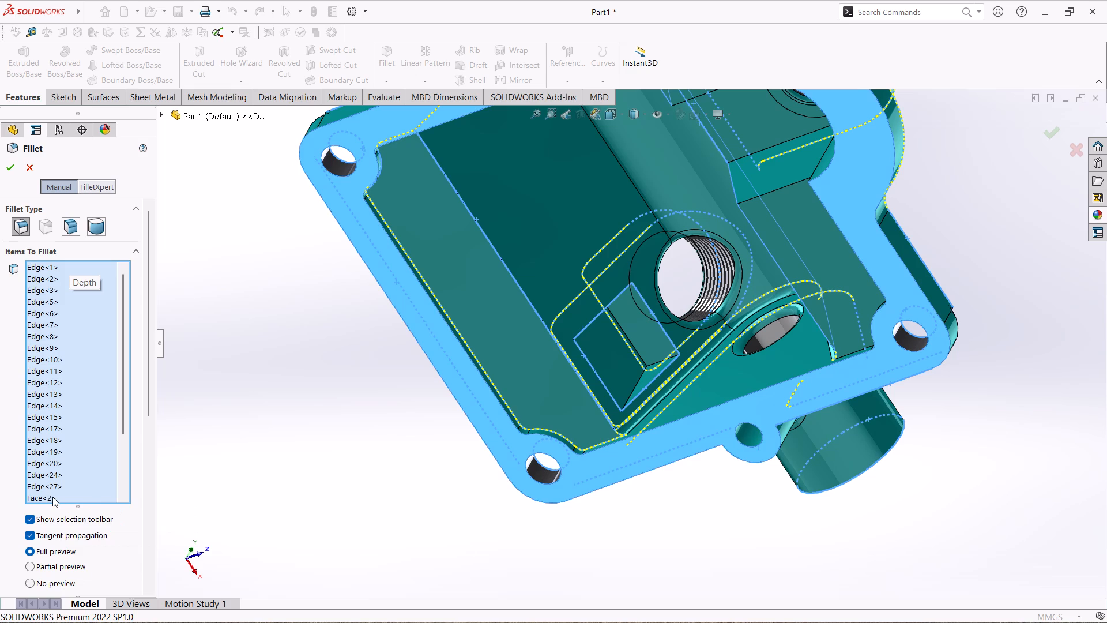
pyautogui.click(91, 531)
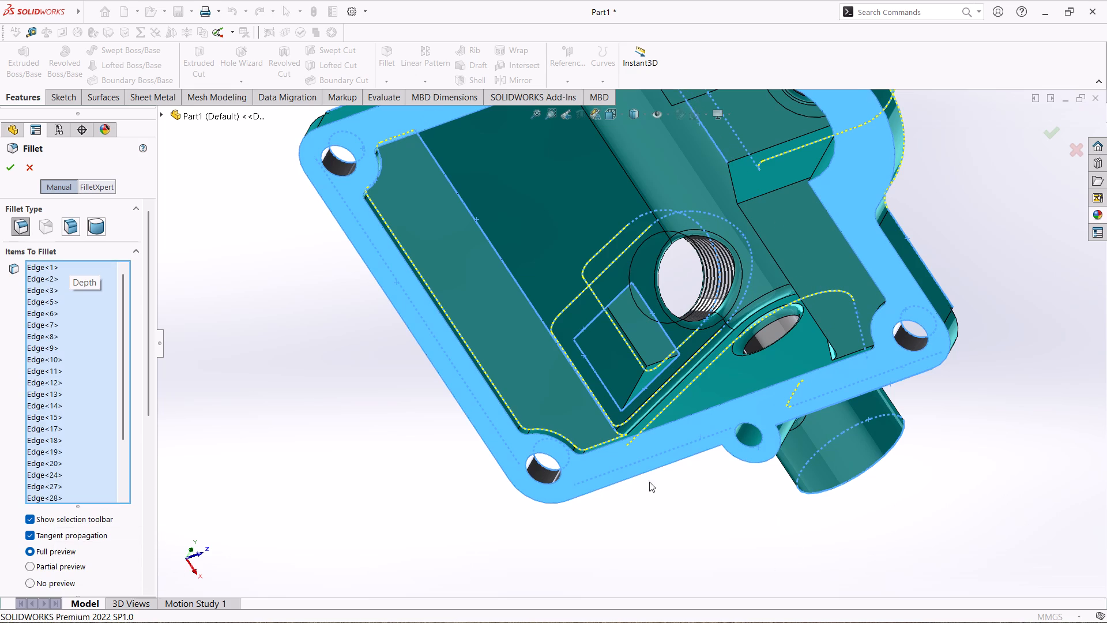
pyautogui.click(649, 532)
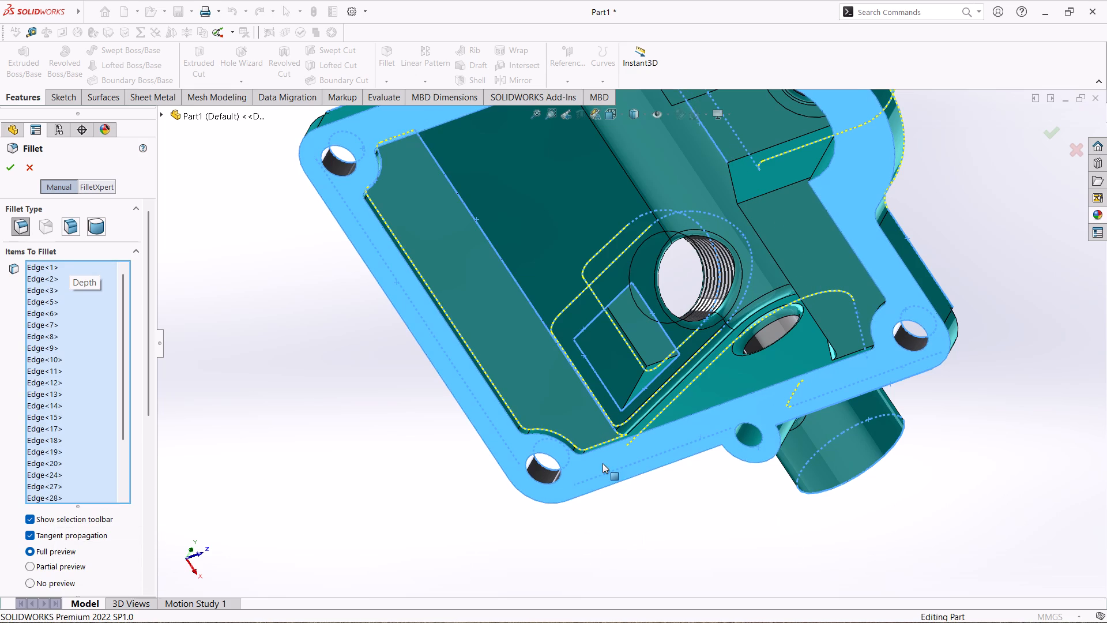
pyautogui.click(603, 463)
# Add the underside rims of the small lug hole and the two bolt holes on the same side of the plate to the 2 mm fillet selection.
pyautogui.scroll(-6, 752, 460)
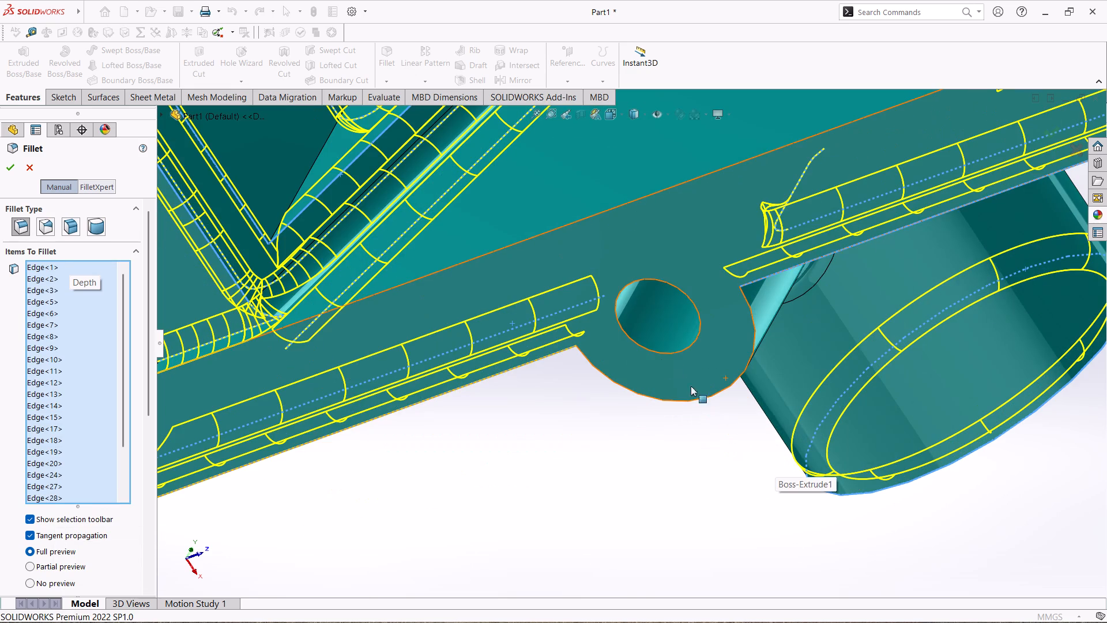
pyautogui.click(662, 351)
pyautogui.scroll(2, 680, 467)
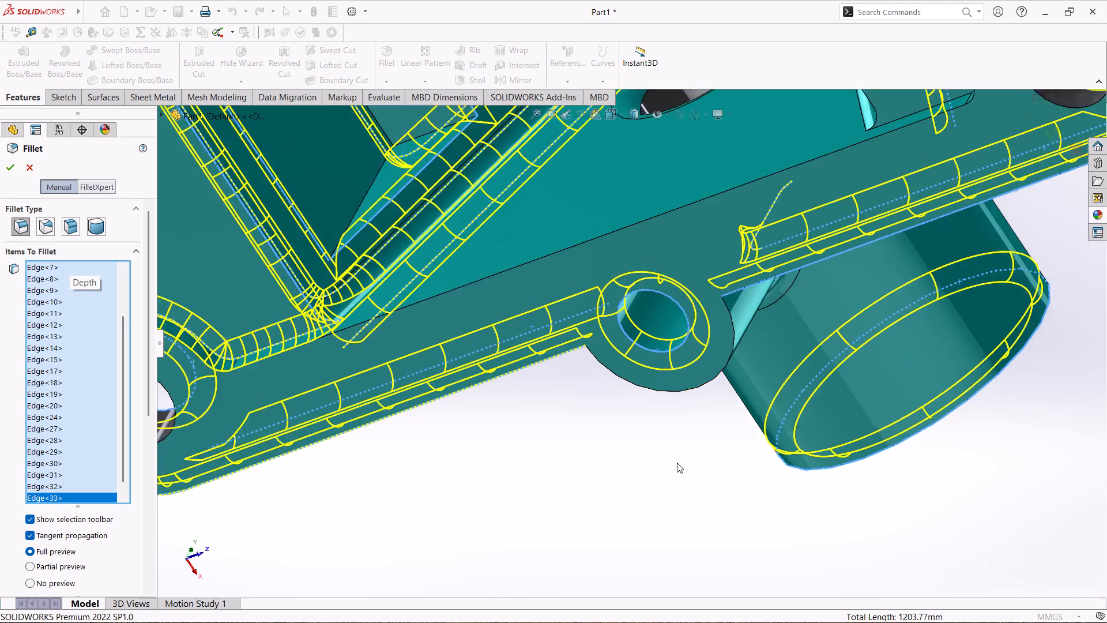
pyautogui.scroll(2, 677, 463)
pyautogui.click(869, 200)
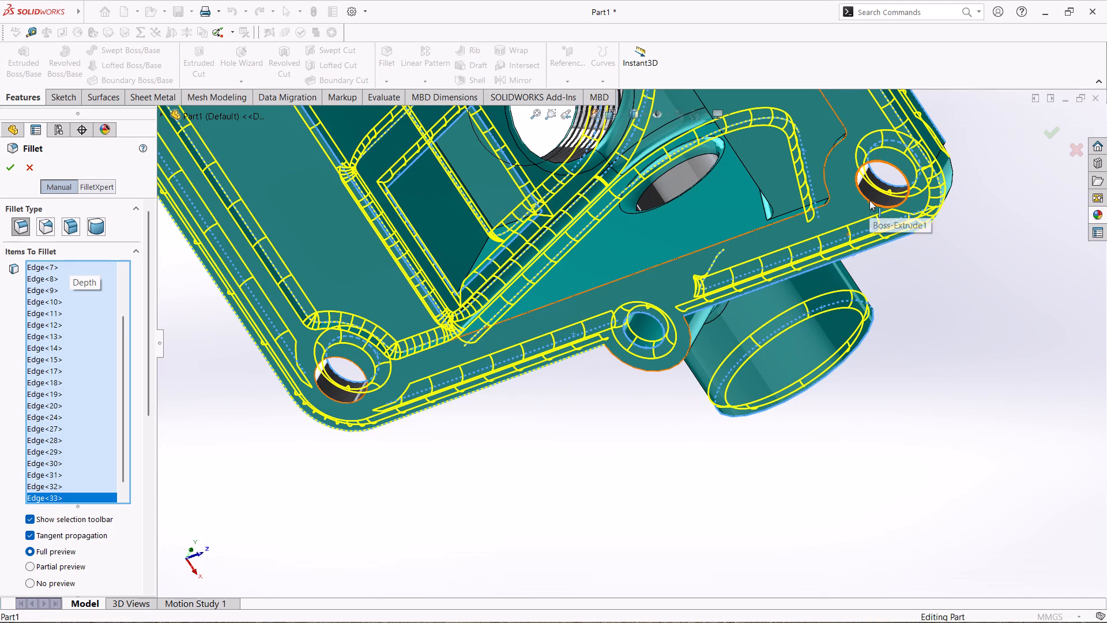
pyautogui.click(325, 397)
pyautogui.scroll(1, 485, 476)
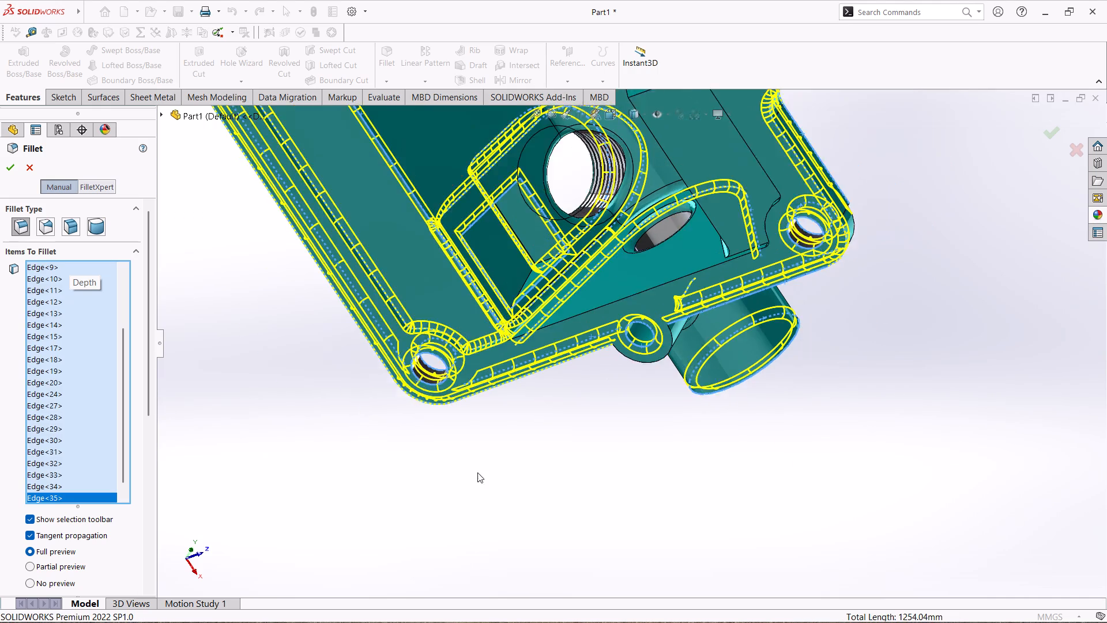
# Add the underside rims of the two bolt holes on the plate's opposite side to the 2 mm fillet selection.
pyautogui.scroll(4, 477, 472)
pyautogui.scroll(-8, 411, 186)
pyautogui.scroll(-5, 461, 209)
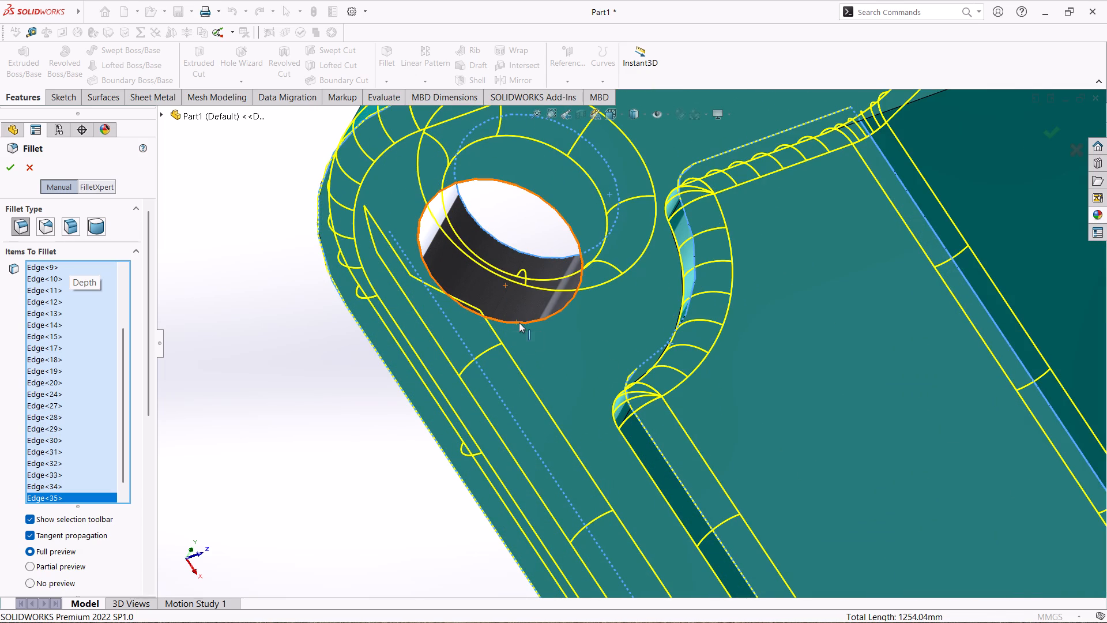
pyautogui.click(519, 322)
pyautogui.moveTo(840, 356); pyautogui.dragTo(785, 373, button='middle')
pyautogui.scroll(10, 800, 363)
pyautogui.moveTo(704, 337); pyautogui.dragTo(784, 318, button='middle')
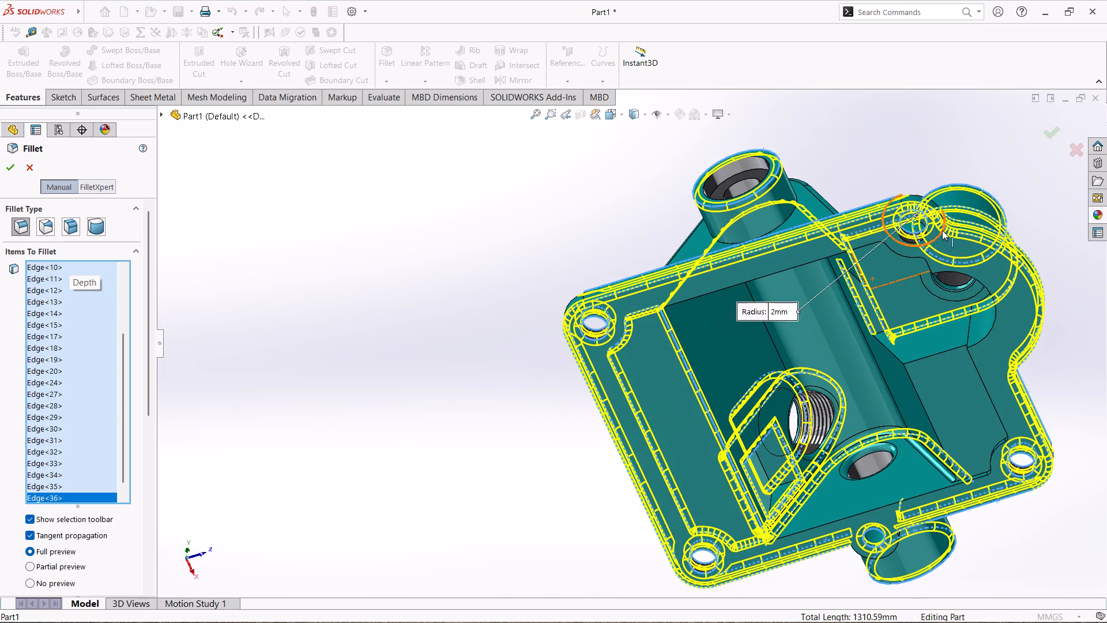
pyautogui.moveTo(904, 335); pyautogui.dragTo(908, 260, button='middle')
pyautogui.scroll(-9, 912, 185)
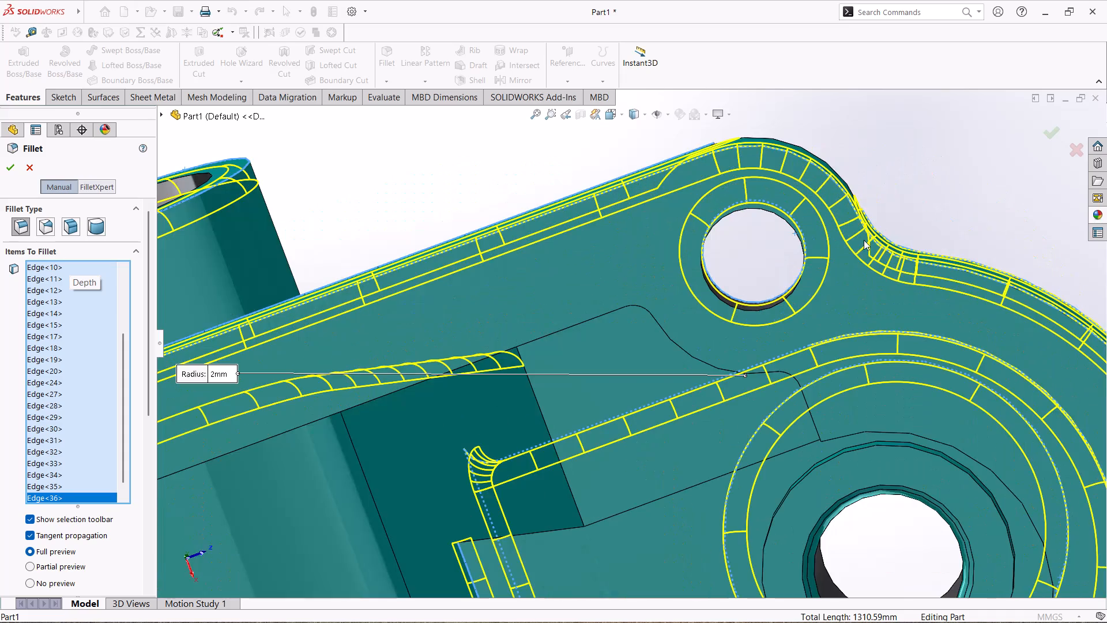
pyautogui.scroll(-5, 739, 311)
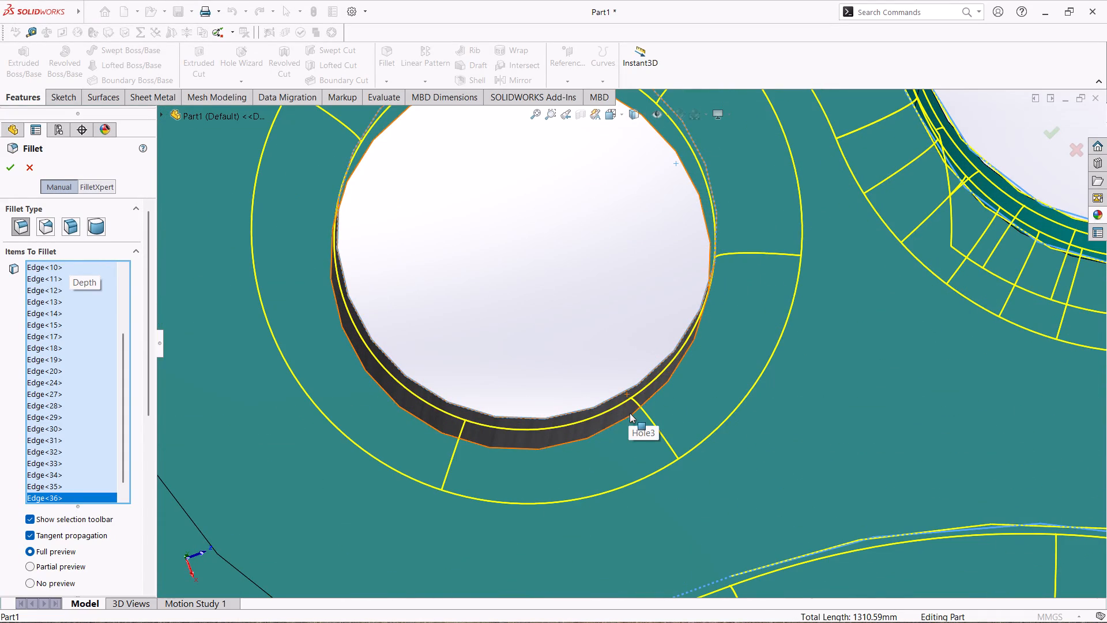
pyautogui.click(630, 417)
pyautogui.scroll(7, 659, 470)
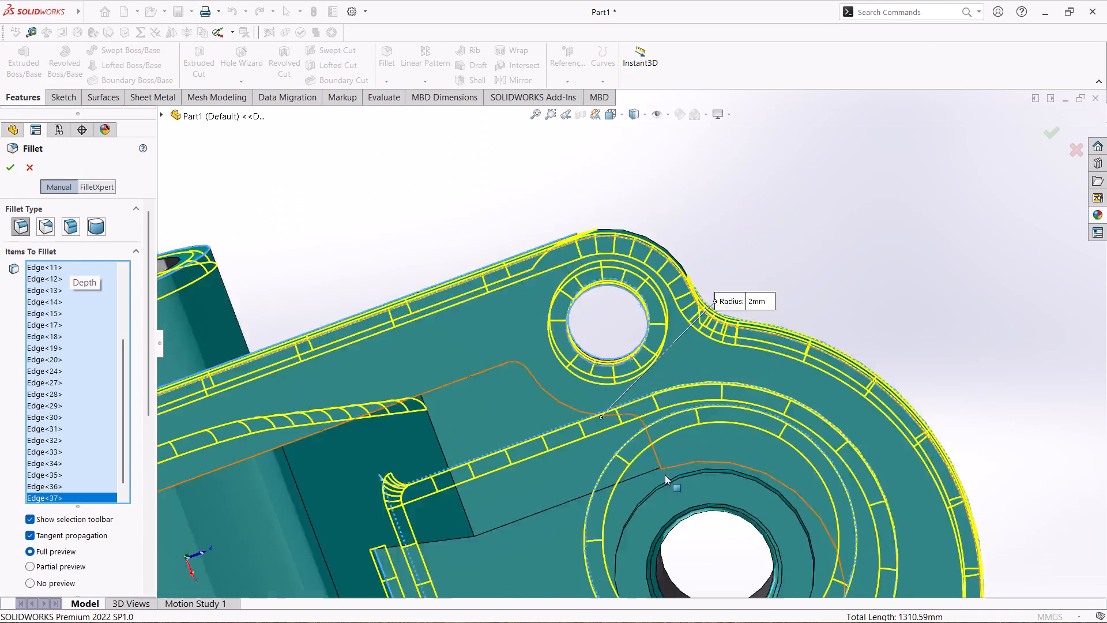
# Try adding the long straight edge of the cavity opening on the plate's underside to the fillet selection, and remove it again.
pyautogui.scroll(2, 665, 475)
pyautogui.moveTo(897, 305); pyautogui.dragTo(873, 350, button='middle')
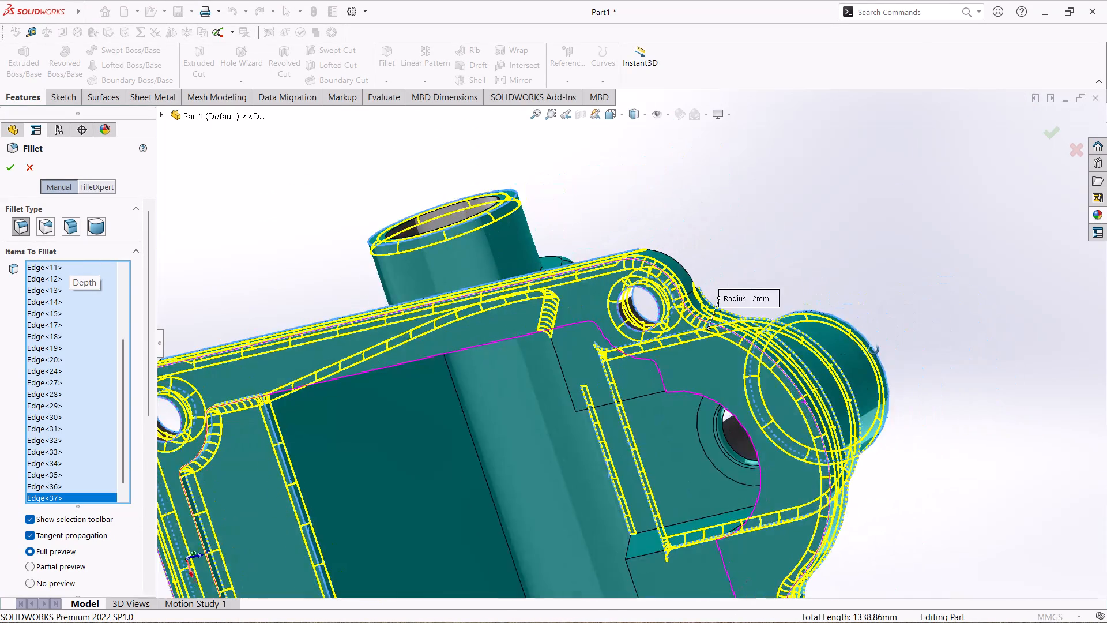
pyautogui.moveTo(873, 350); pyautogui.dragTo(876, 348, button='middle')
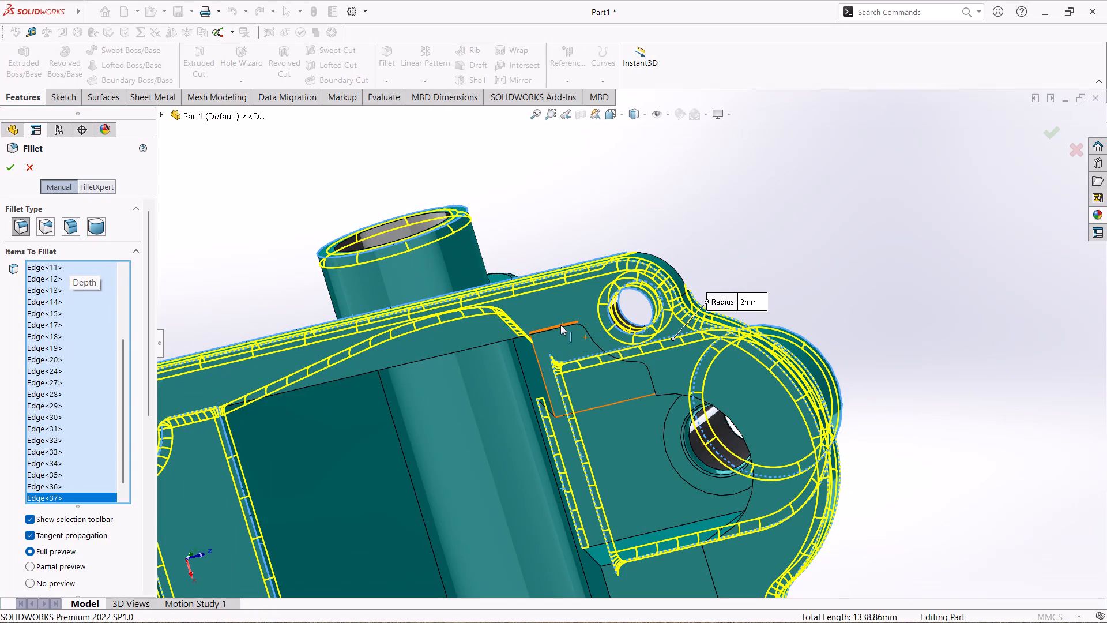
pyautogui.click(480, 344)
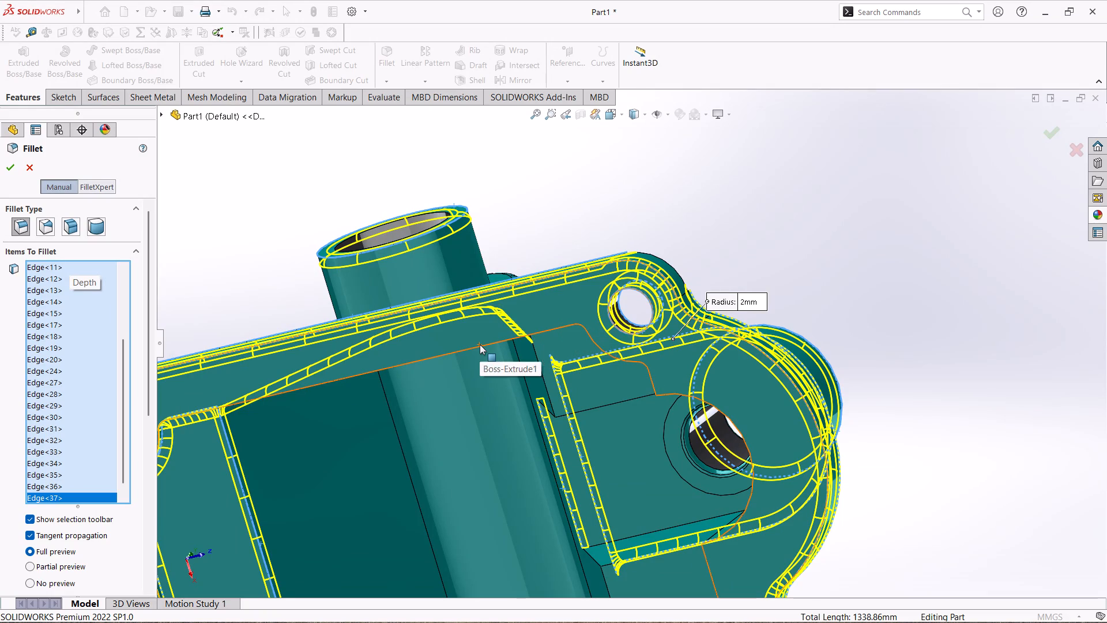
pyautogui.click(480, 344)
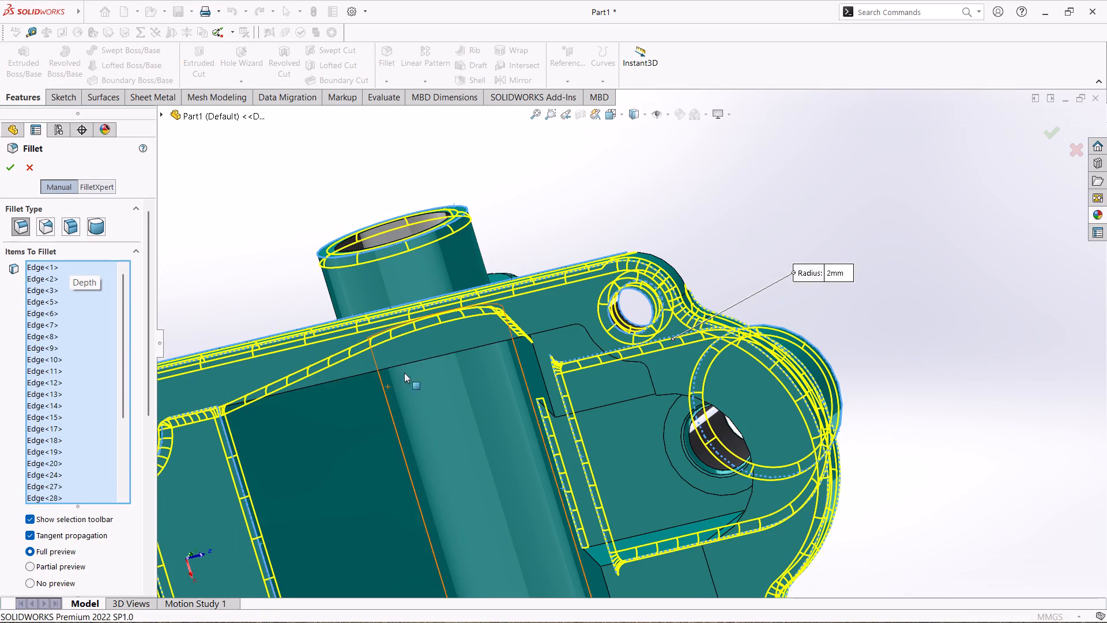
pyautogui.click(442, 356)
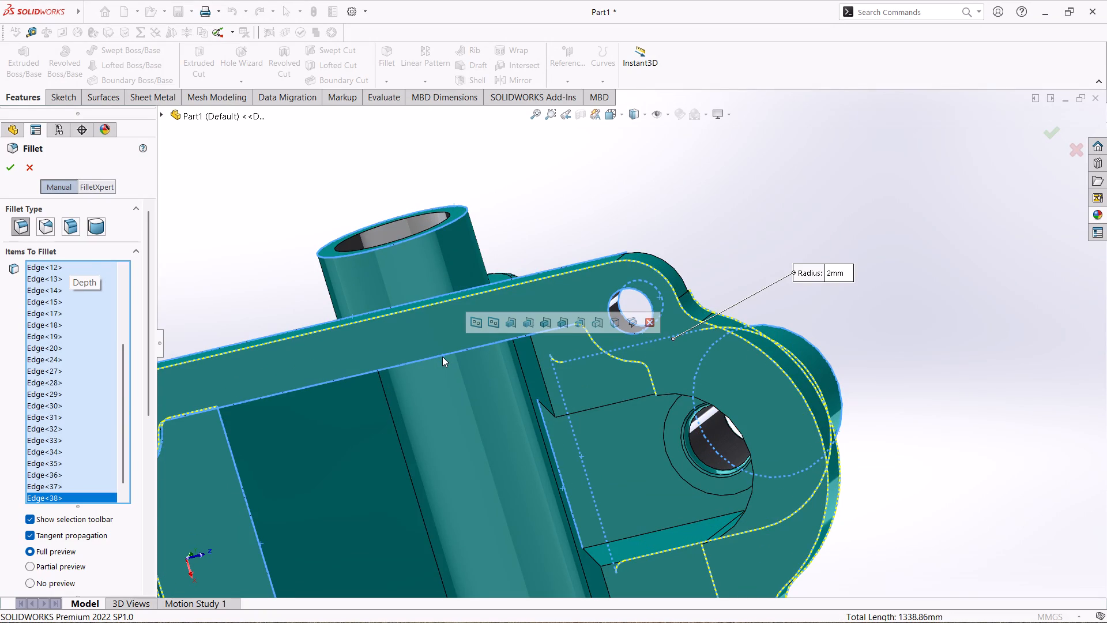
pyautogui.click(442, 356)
# Add the long straight cavity opening edge between the far two bolt holes to the 2 mm fillet selection again.
pyautogui.scroll(-1, 1017, 304)
pyautogui.scroll(5, 1015, 297)
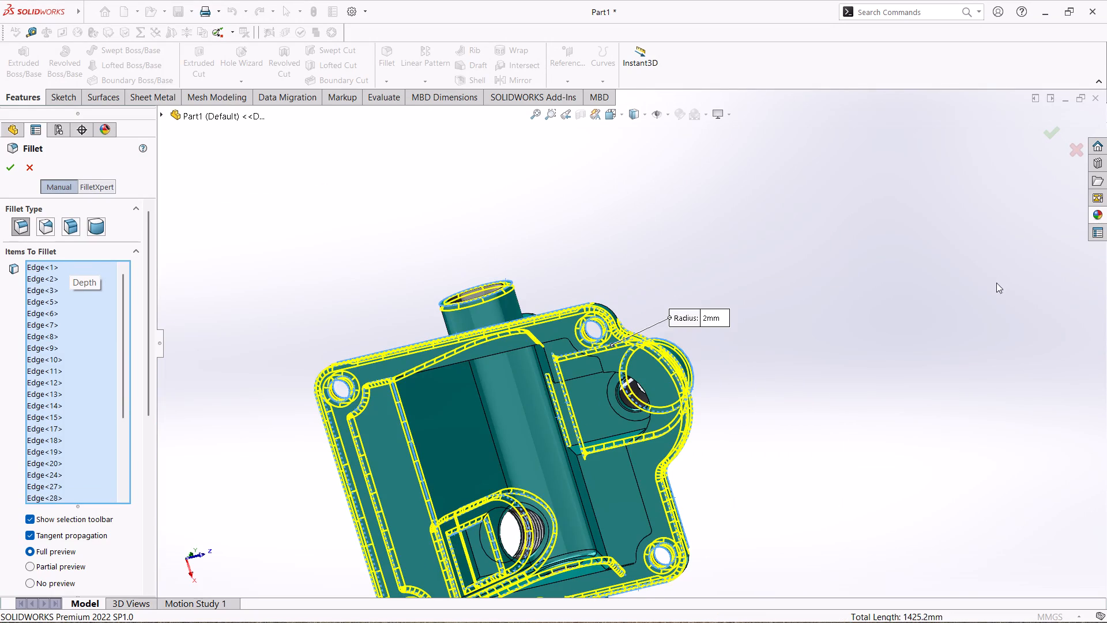
pyautogui.scroll(2, 991, 292)
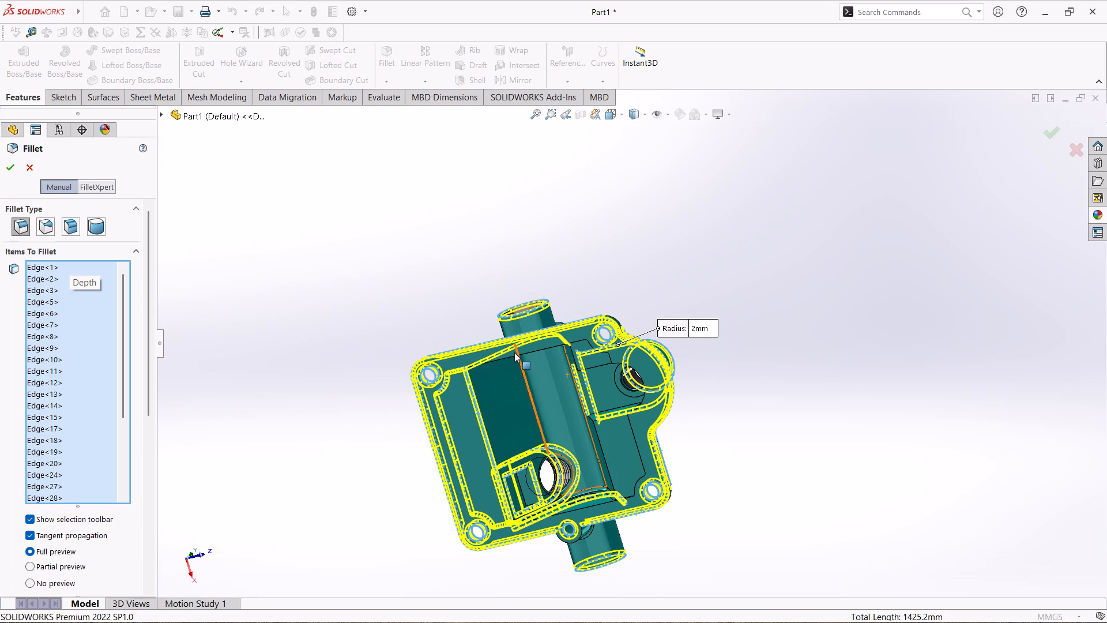
pyautogui.scroll(-5, 516, 354)
pyautogui.click(553, 323)
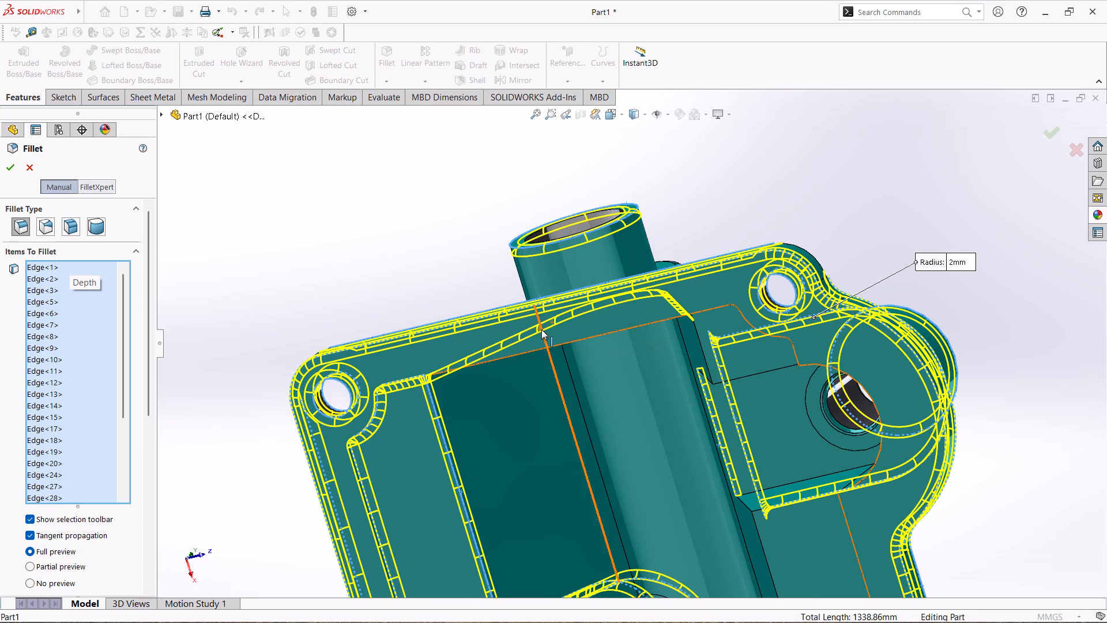
pyautogui.click(541, 329)
pyautogui.click(435, 374)
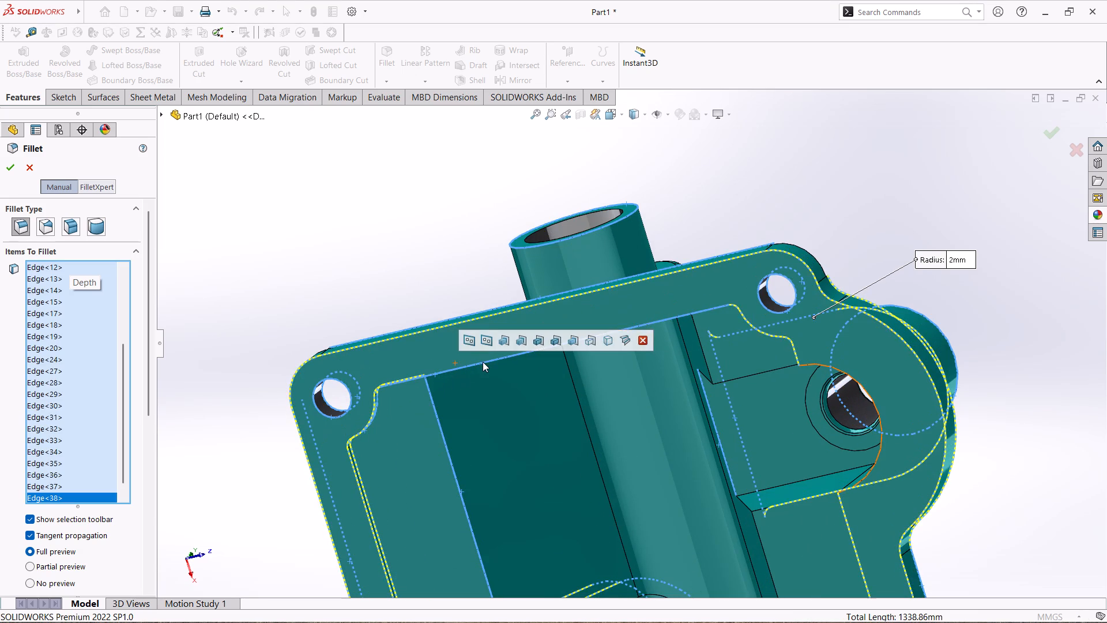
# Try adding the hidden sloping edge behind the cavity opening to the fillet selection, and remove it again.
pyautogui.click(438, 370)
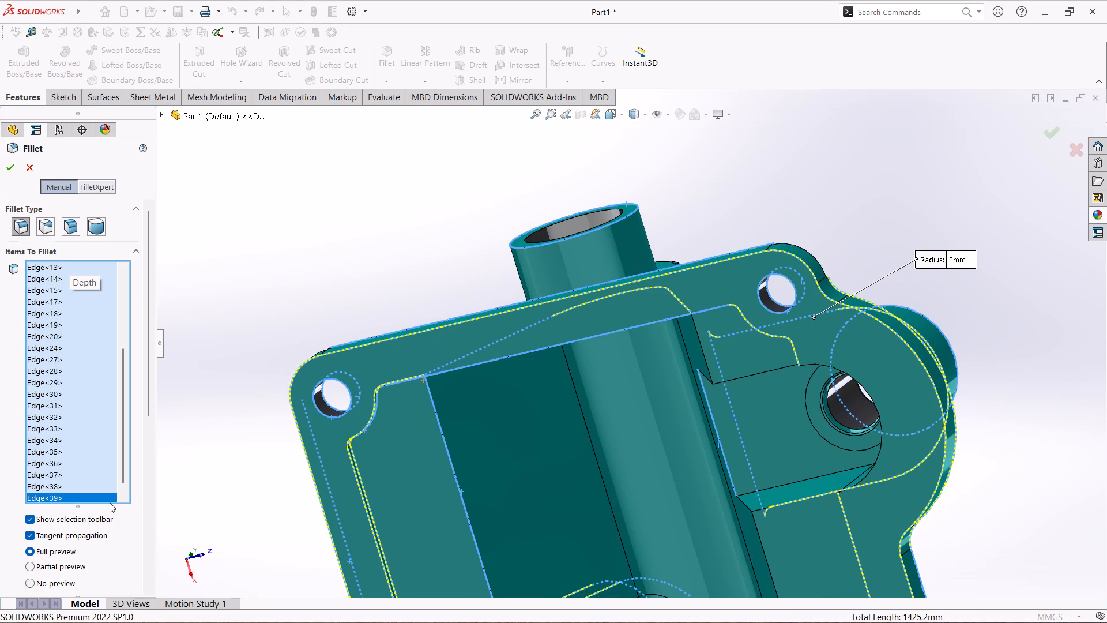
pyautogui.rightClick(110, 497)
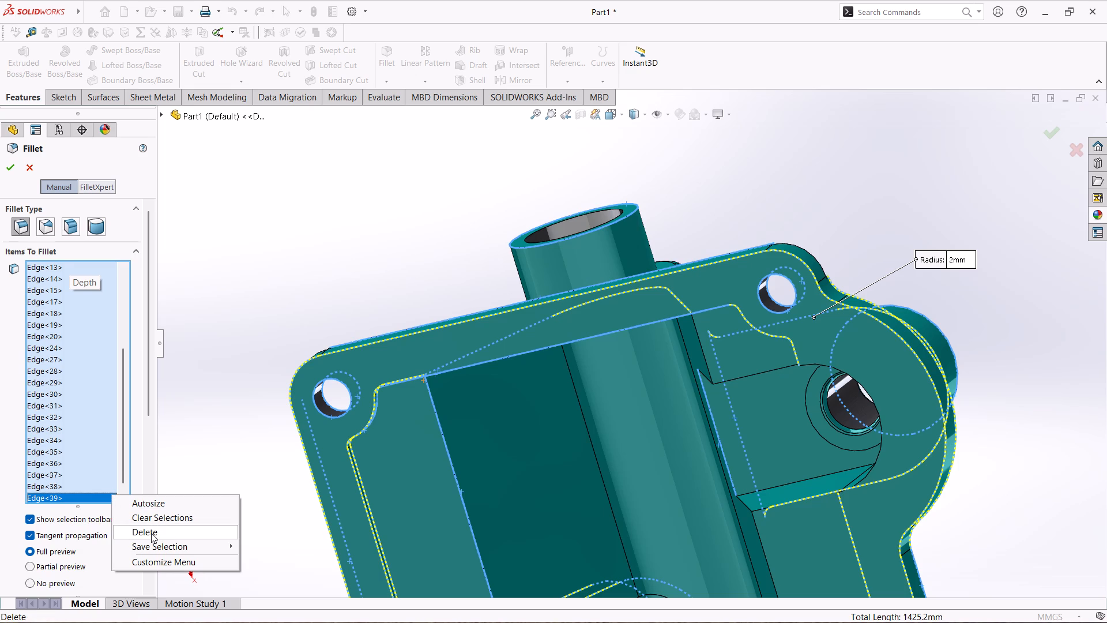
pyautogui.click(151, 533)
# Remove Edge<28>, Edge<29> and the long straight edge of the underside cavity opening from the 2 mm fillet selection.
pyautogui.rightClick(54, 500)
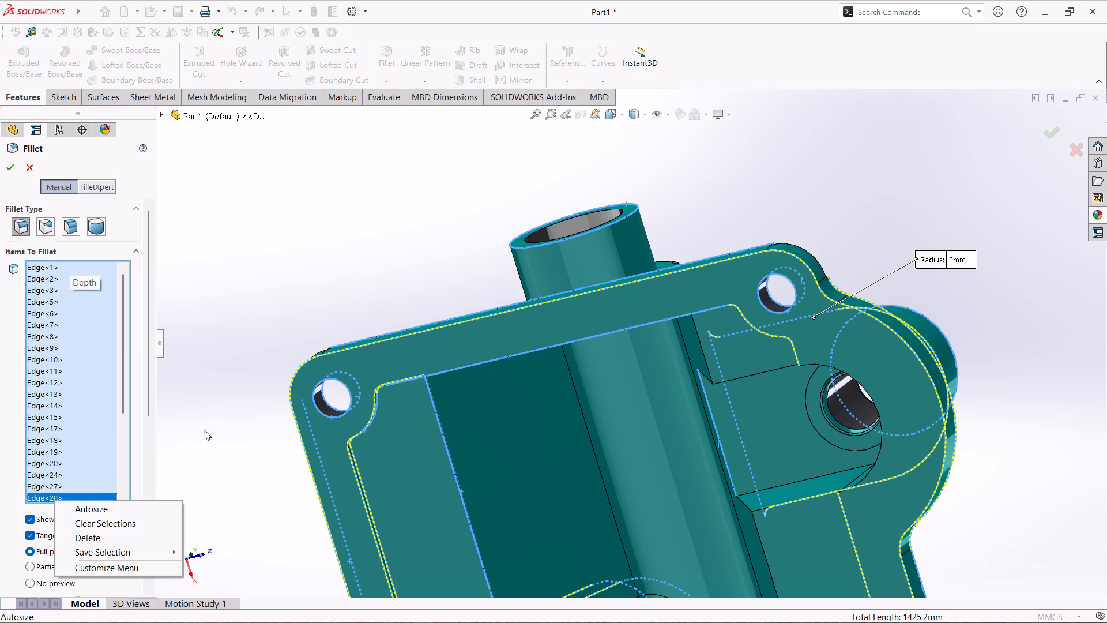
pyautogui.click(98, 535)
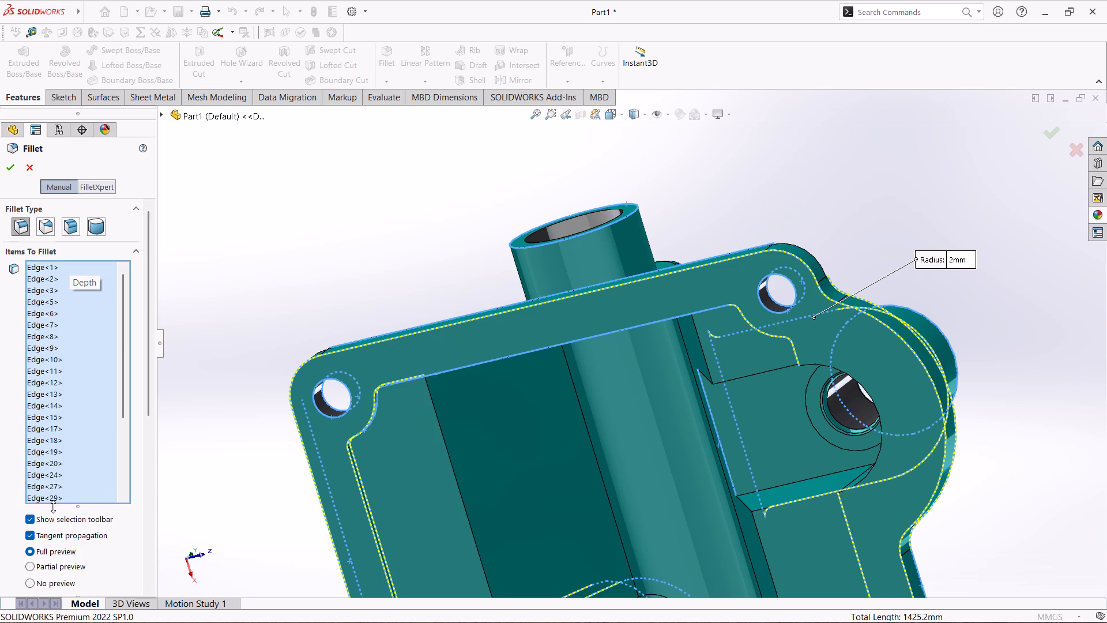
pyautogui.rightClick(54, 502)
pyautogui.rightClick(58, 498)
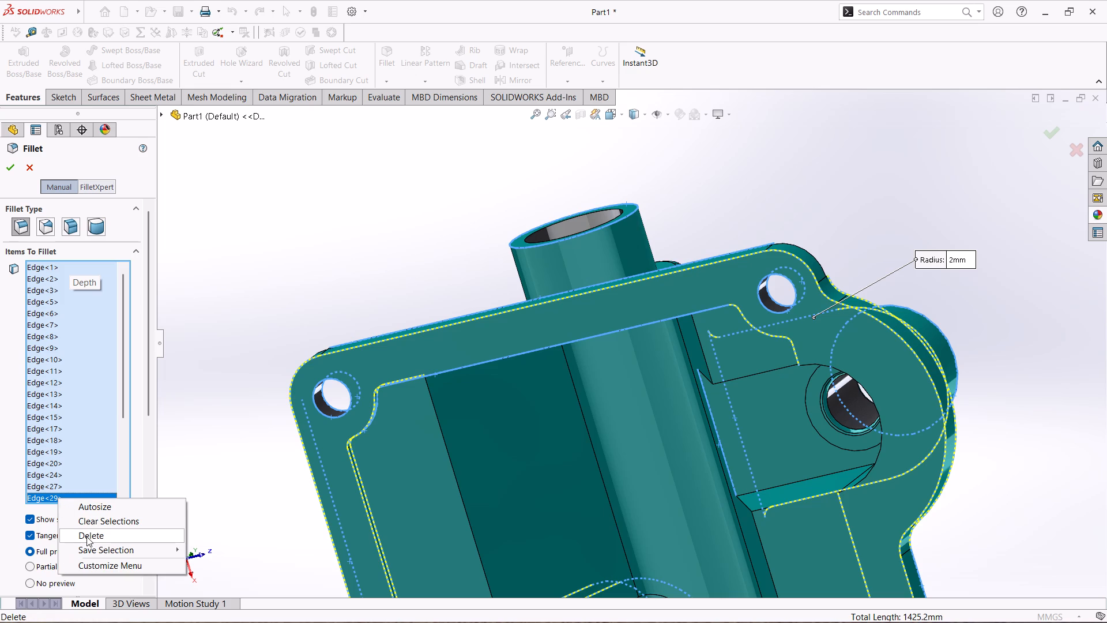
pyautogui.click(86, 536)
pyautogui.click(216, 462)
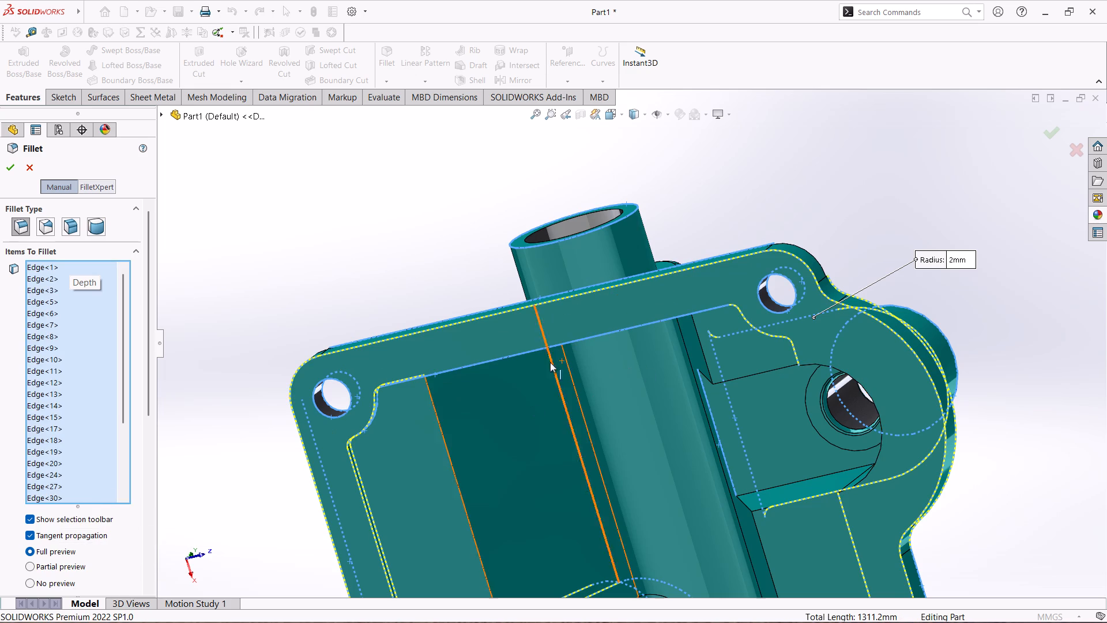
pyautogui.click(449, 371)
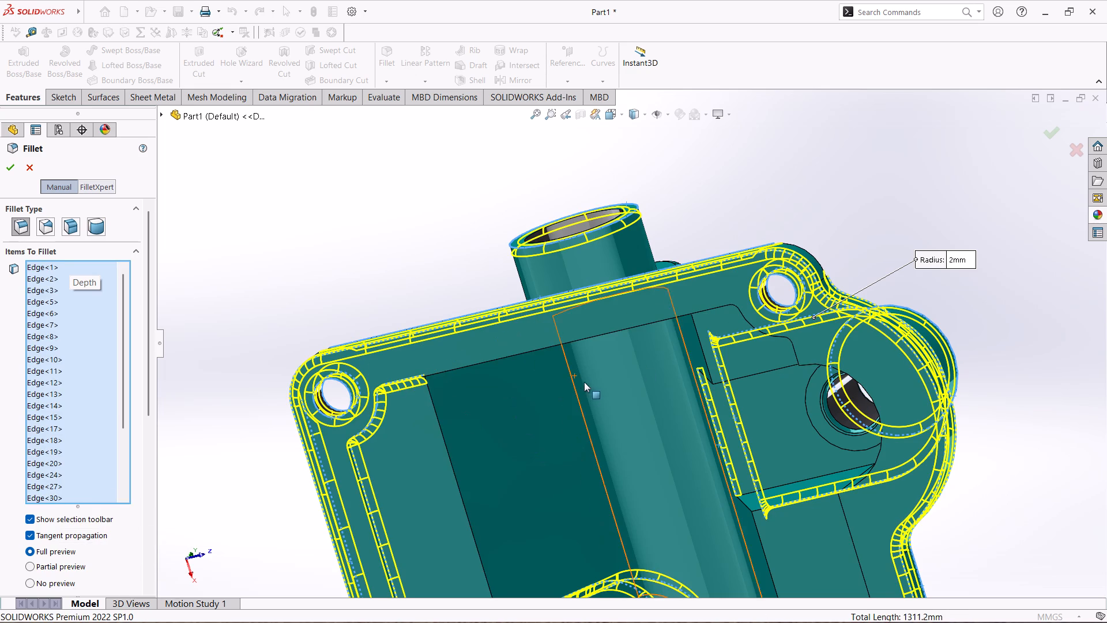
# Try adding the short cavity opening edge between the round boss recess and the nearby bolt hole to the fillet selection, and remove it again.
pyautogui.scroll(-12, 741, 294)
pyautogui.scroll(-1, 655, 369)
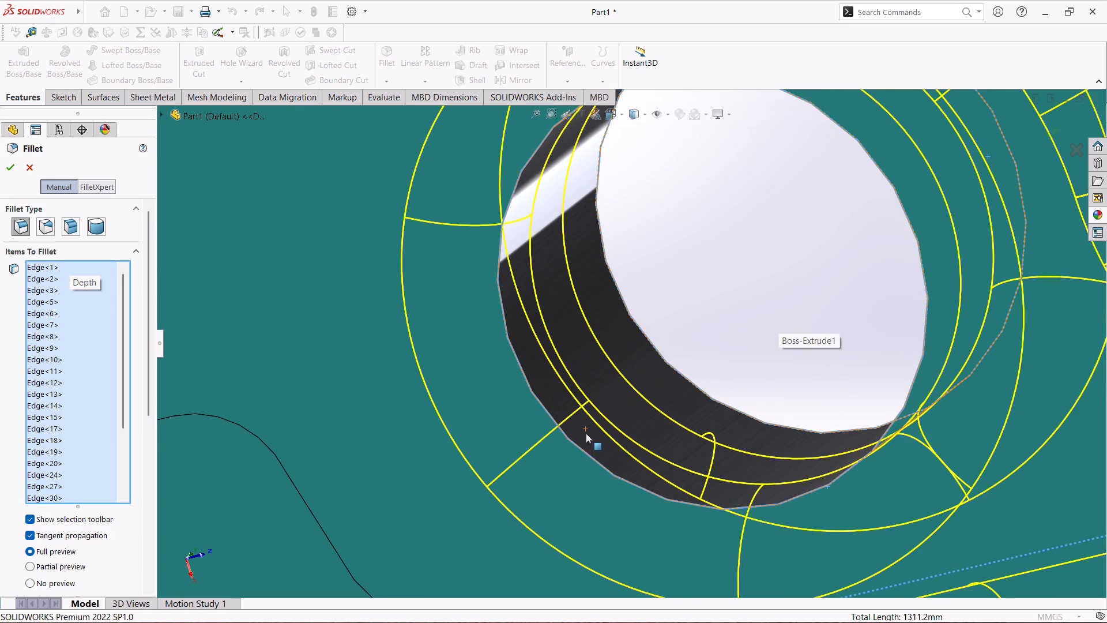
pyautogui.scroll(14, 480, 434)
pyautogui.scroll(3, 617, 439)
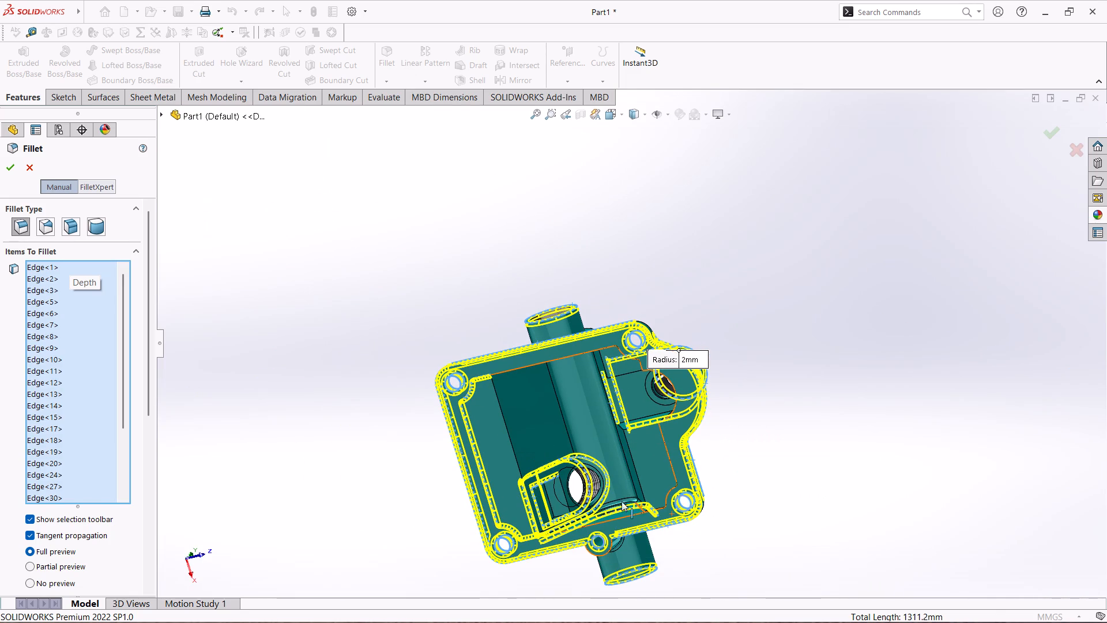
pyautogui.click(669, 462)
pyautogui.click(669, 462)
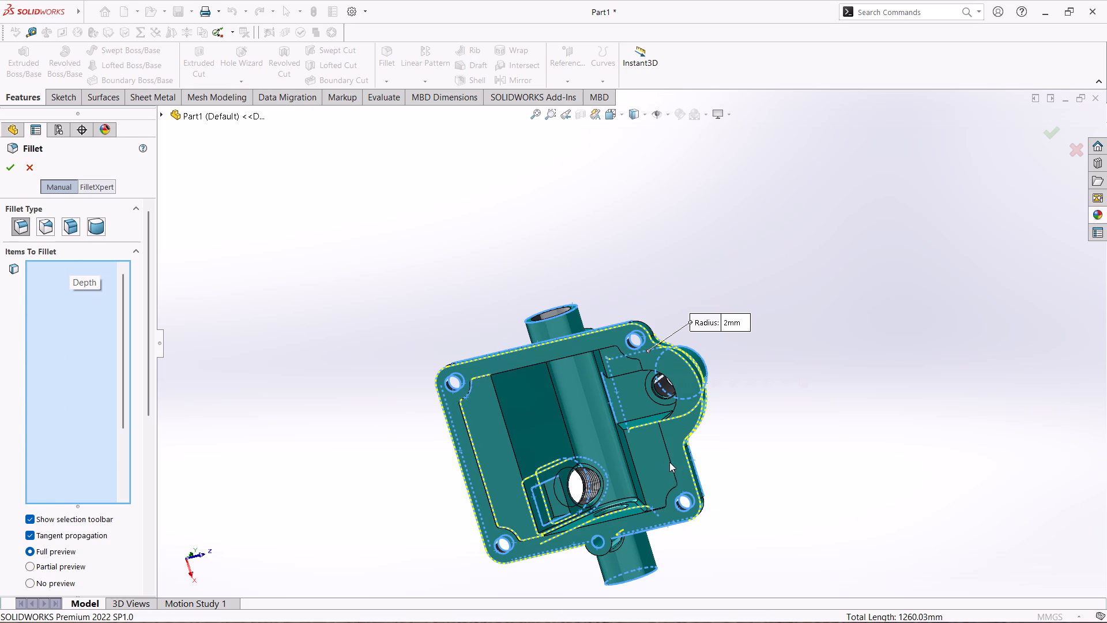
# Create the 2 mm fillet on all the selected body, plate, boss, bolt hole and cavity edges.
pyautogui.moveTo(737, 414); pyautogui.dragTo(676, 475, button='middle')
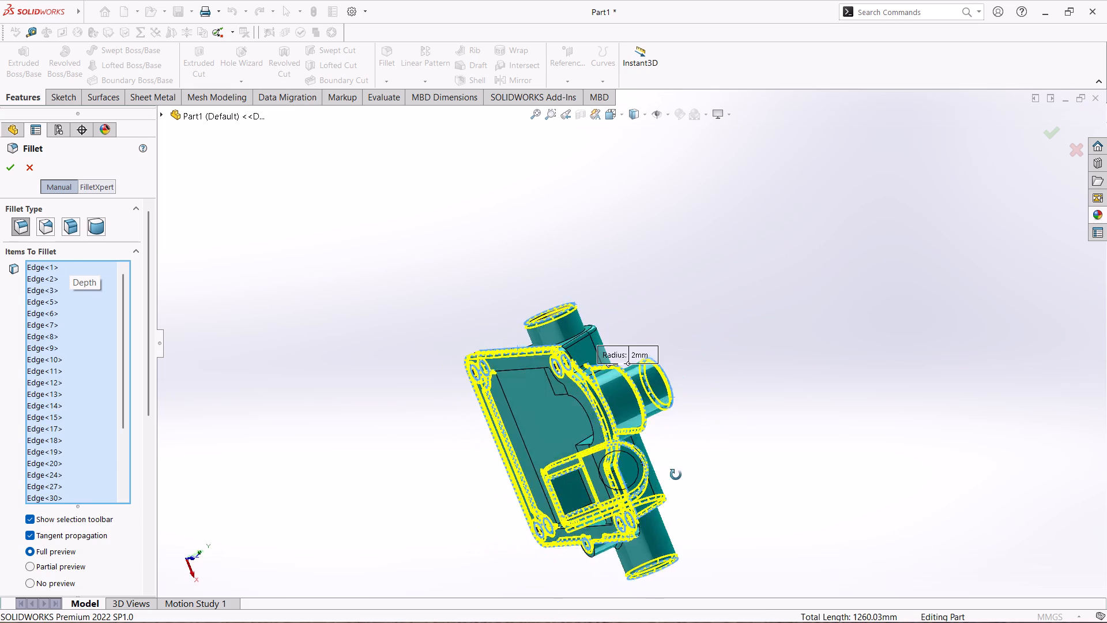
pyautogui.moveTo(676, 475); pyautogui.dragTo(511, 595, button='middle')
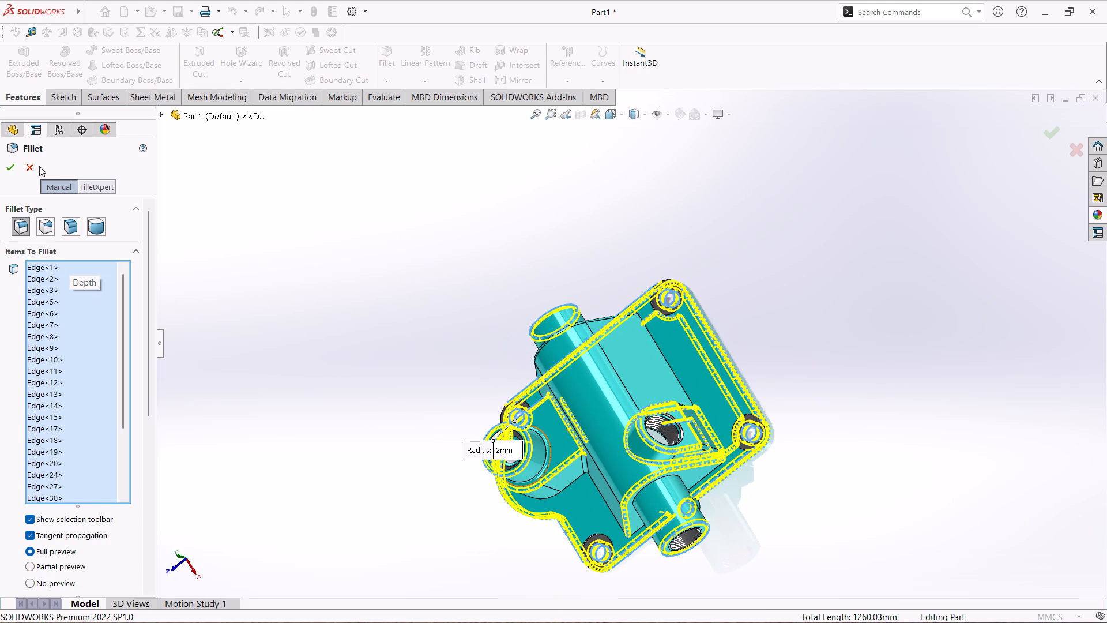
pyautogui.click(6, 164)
# Examine the rounded housing from all sides, including the bosses, mounting plate, bolt holes and underside cavity.
pyautogui.moveTo(842, 281); pyautogui.dragTo(897, 190, button='middle')
pyautogui.moveTo(826, 391); pyautogui.dragTo(786, 283, button='middle')
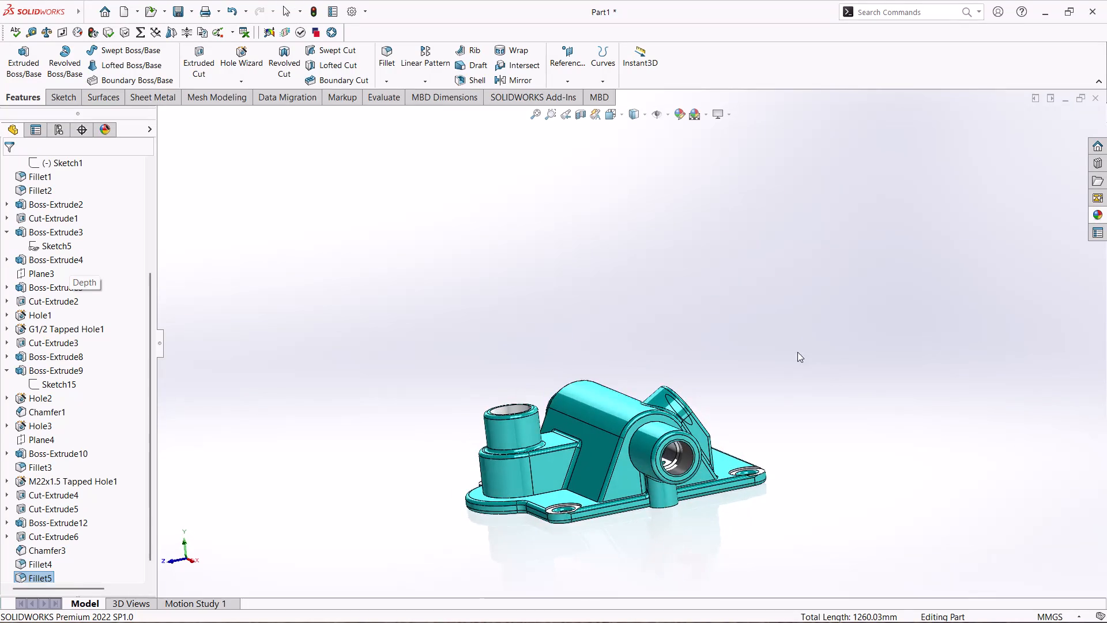
pyautogui.moveTo(799, 365); pyautogui.dragTo(664, 513, button='middle')
pyautogui.moveTo(801, 301); pyautogui.dragTo(953, 249, button='middle')
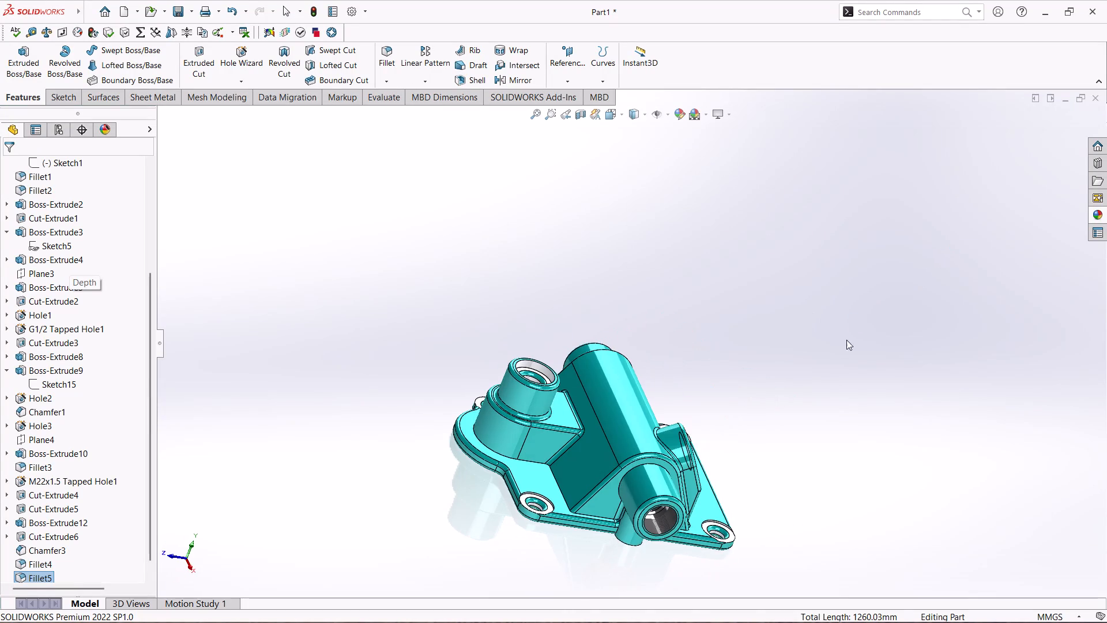
pyautogui.moveTo(840, 367); pyautogui.dragTo(875, 298, button='middle')
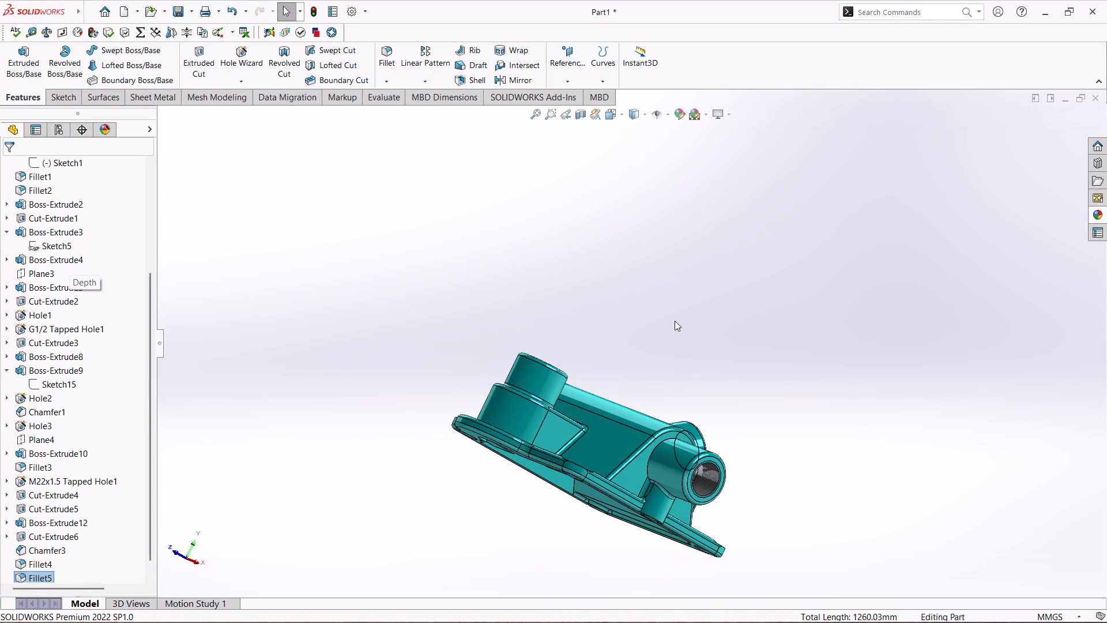
pyautogui.moveTo(437, 253); pyautogui.dragTo(376, 393, button='middle')
pyautogui.moveTo(816, 496); pyautogui.dragTo(718, 421, button='middle')
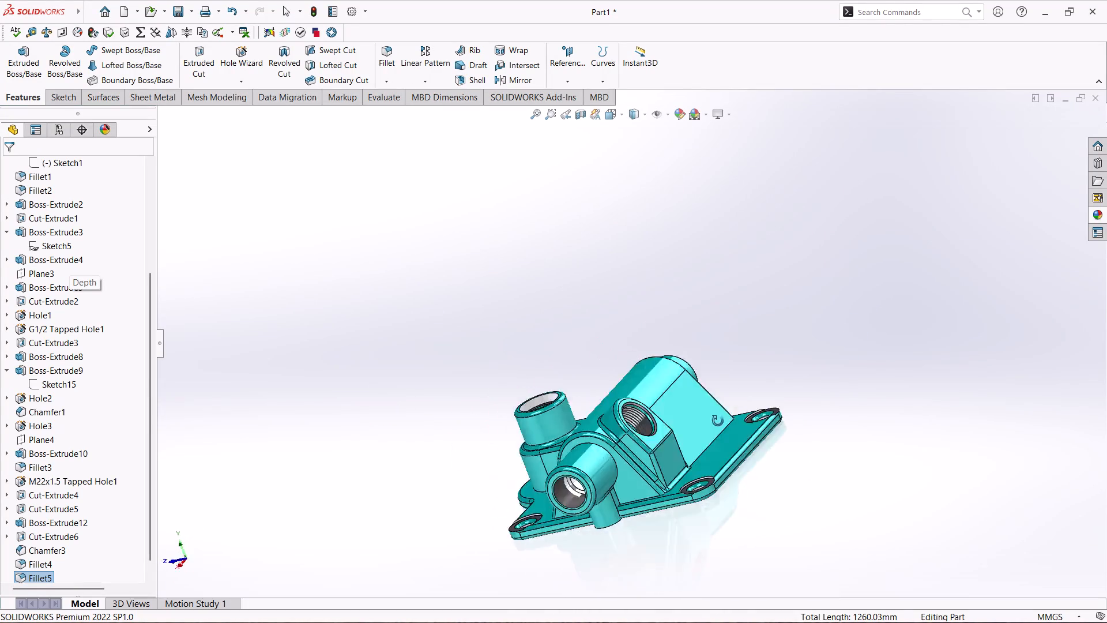
pyautogui.moveTo(718, 421); pyautogui.dragTo(728, 515, button='middle')
pyautogui.scroll(4, 673, 474)
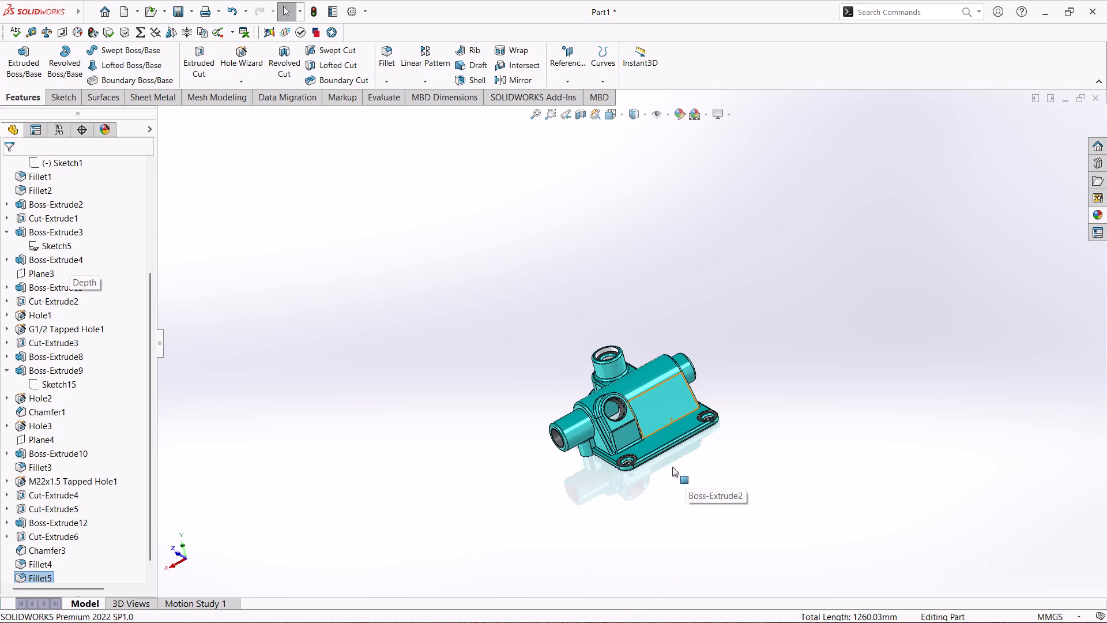
pyautogui.scroll(-4, 574, 437)
pyautogui.scroll(2, 881, 395)
pyautogui.scroll(-3, 822, 298)
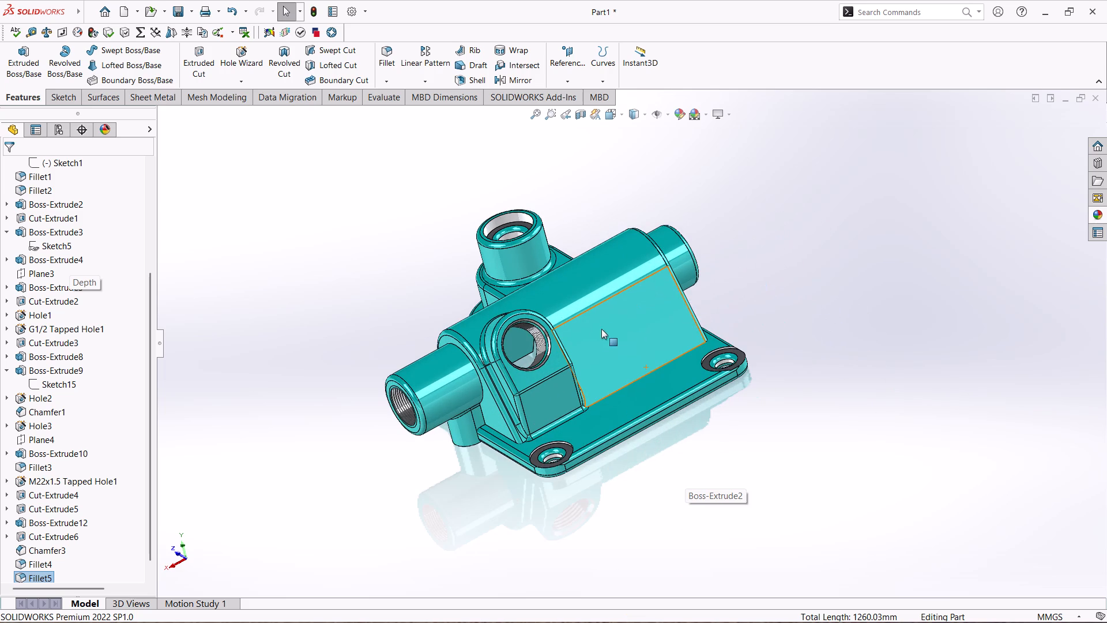
pyautogui.moveTo(649, 452); pyautogui.dragTo(731, 456, button='middle')
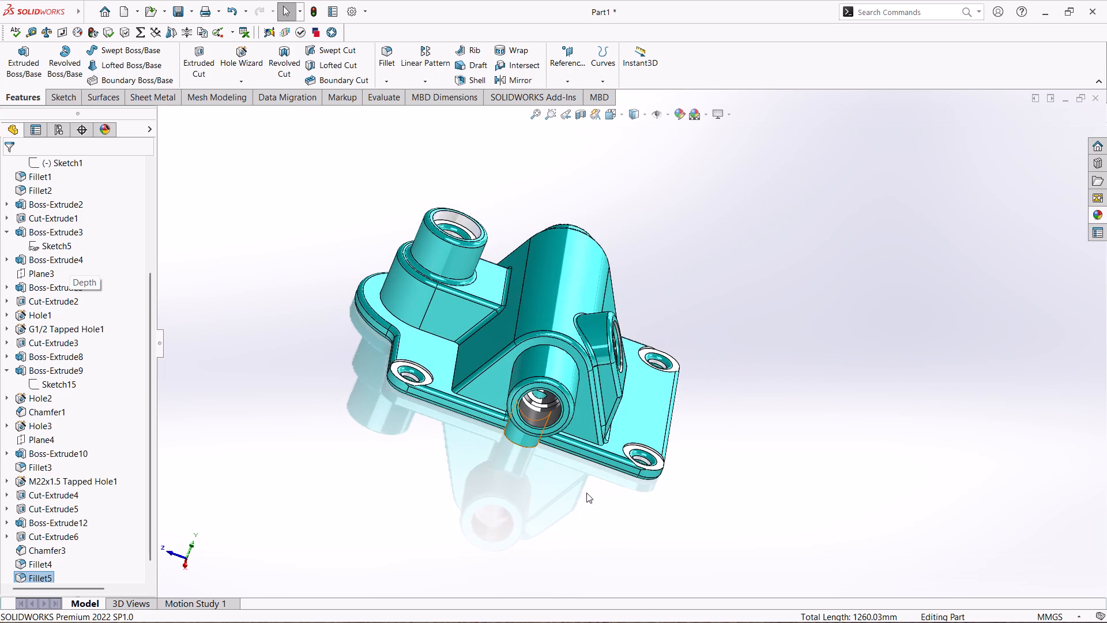
pyautogui.moveTo(634, 490); pyautogui.dragTo(714, 463, button='middle')
pyautogui.scroll(1, 701, 471)
pyautogui.moveTo(435, 353); pyautogui.dragTo(408, 468, button='middle')
pyautogui.moveTo(671, 471); pyautogui.dragTo(671, 468, button='middle')
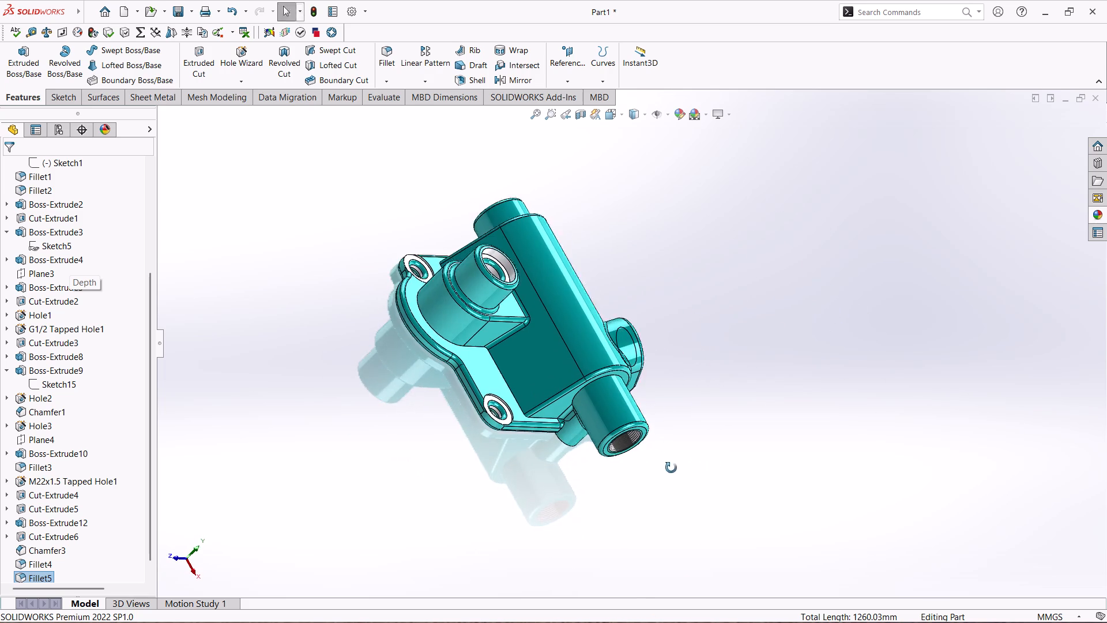
pyautogui.moveTo(671, 468); pyautogui.dragTo(688, 362, button='middle')
pyautogui.moveTo(464, 366); pyautogui.dragTo(562, 493, button='middle')
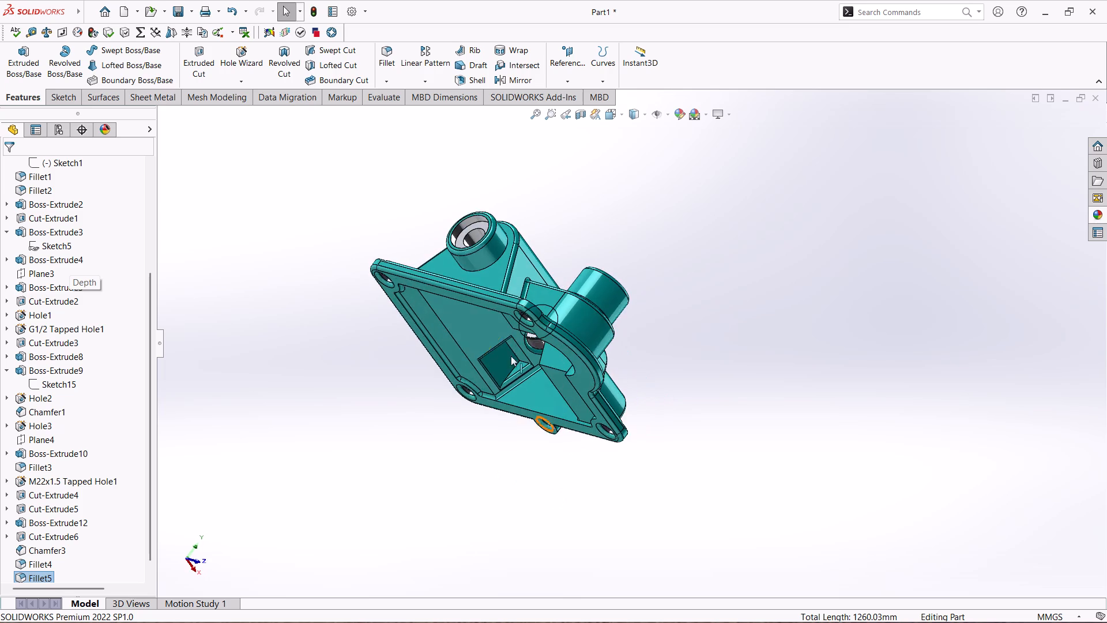
pyautogui.moveTo(477, 325); pyautogui.dragTo(437, 457, button='middle')
pyautogui.moveTo(726, 422); pyautogui.dragTo(663, 425, button='middle')
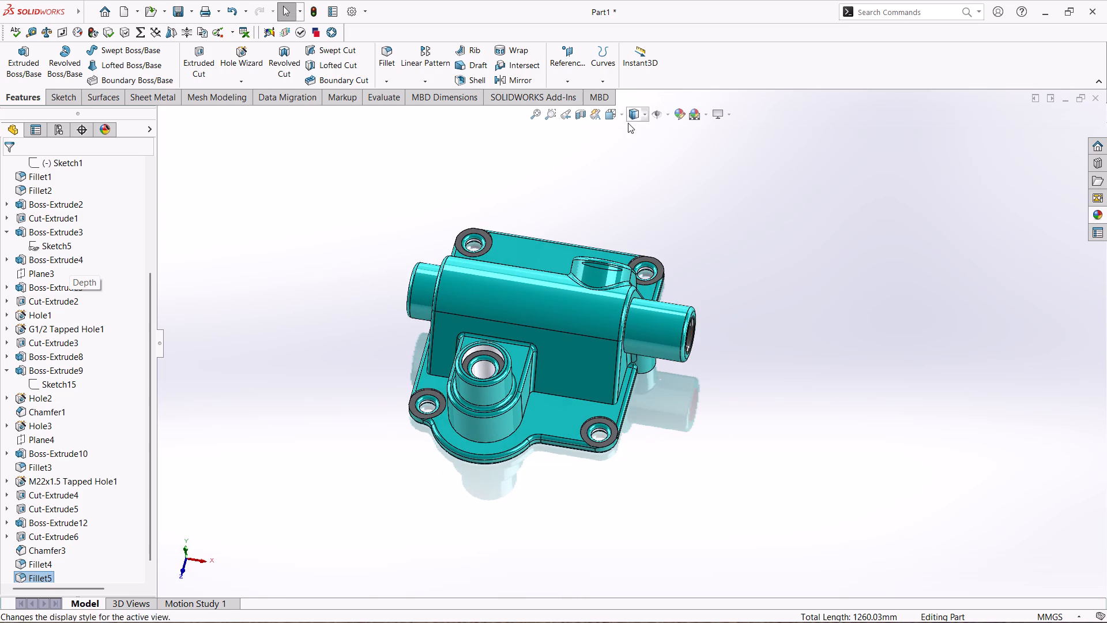
# Check the part in the standard Right, Back and Top views in turn.
pyautogui.click(619, 116)
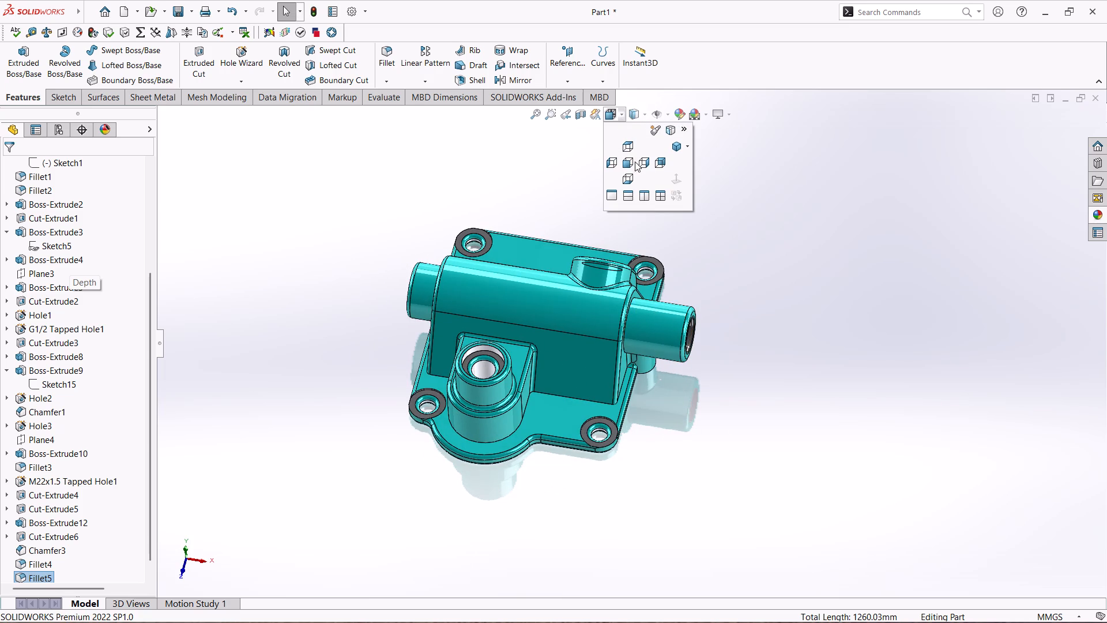
pyautogui.click(646, 164)
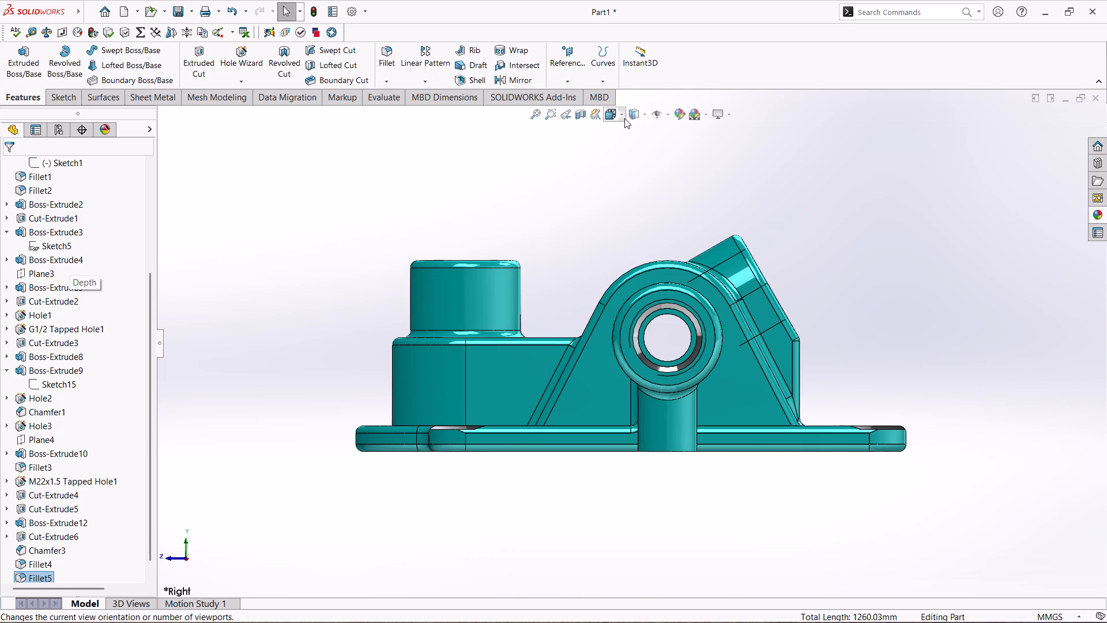
pyautogui.click(620, 118)
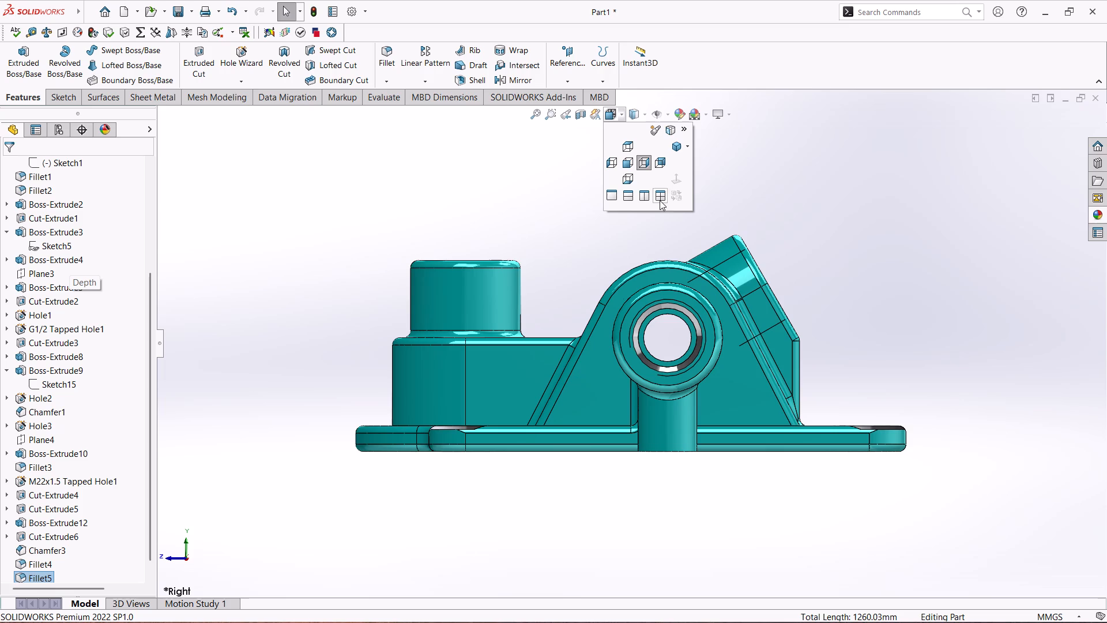
pyautogui.click(656, 163)
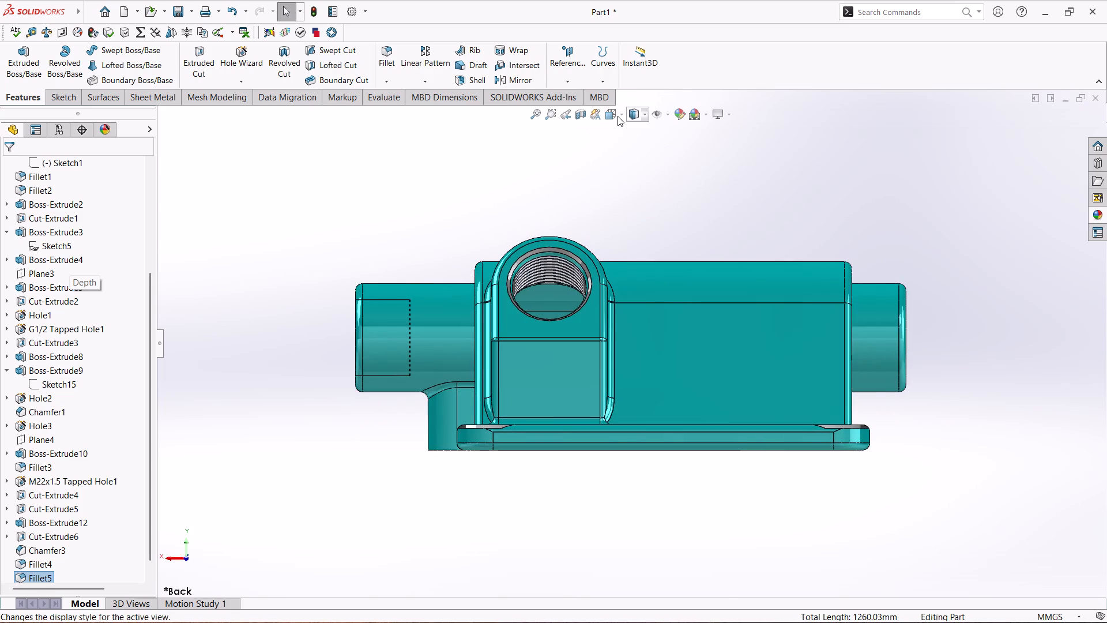
pyautogui.click(617, 116)
pyautogui.click(631, 148)
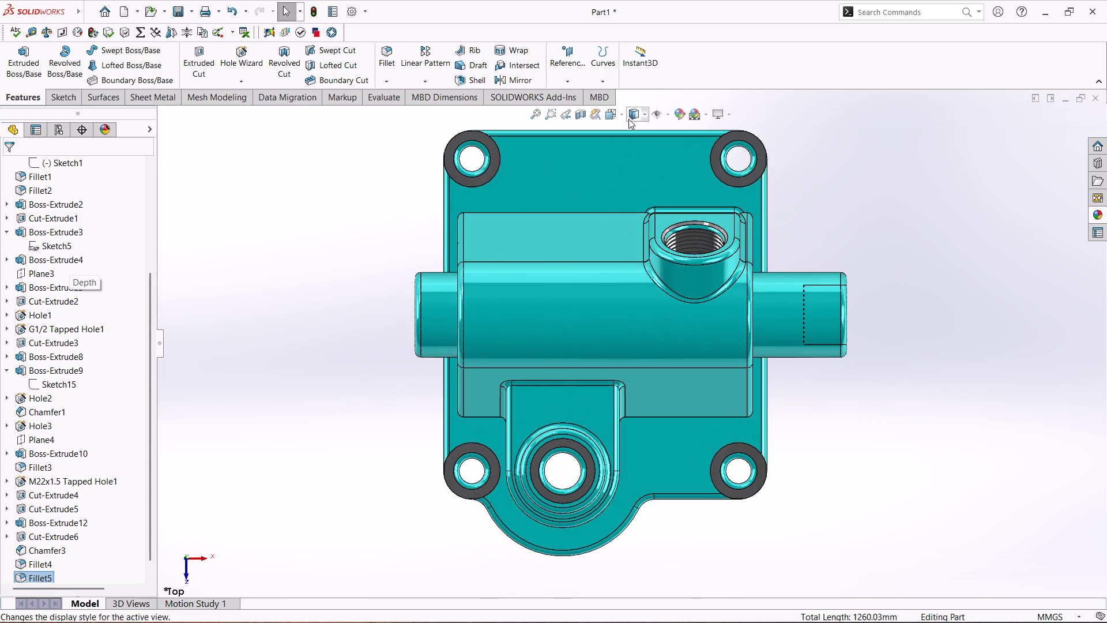
# Show the part in two side-by-side viewports, one in Top view and the other in Right view.
pyautogui.click(645, 117)
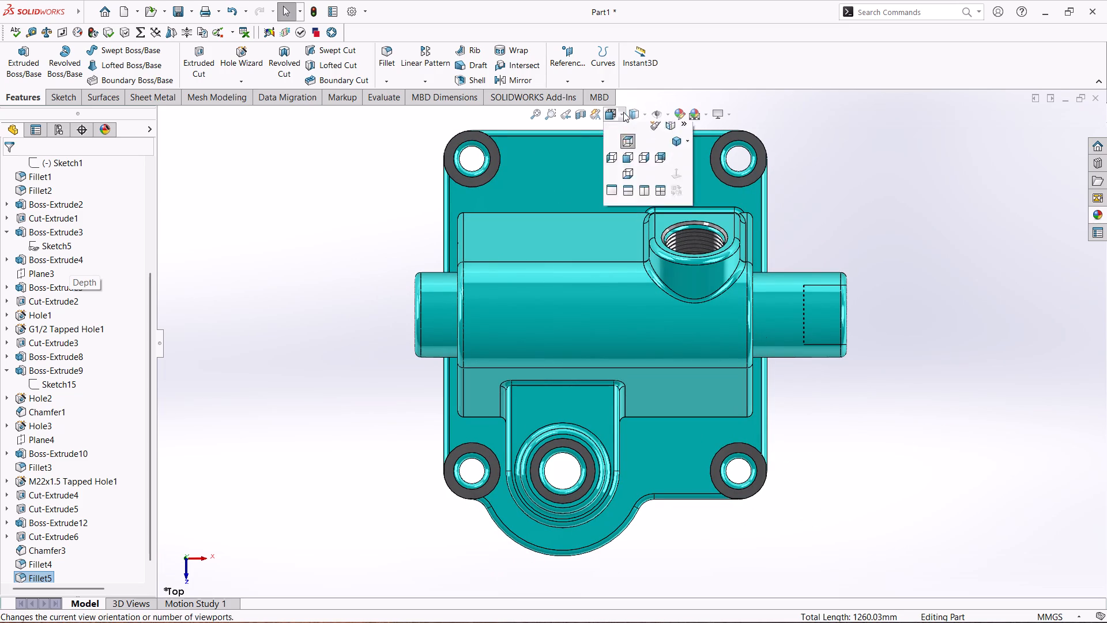
pyautogui.click(623, 112)
pyautogui.click(620, 114)
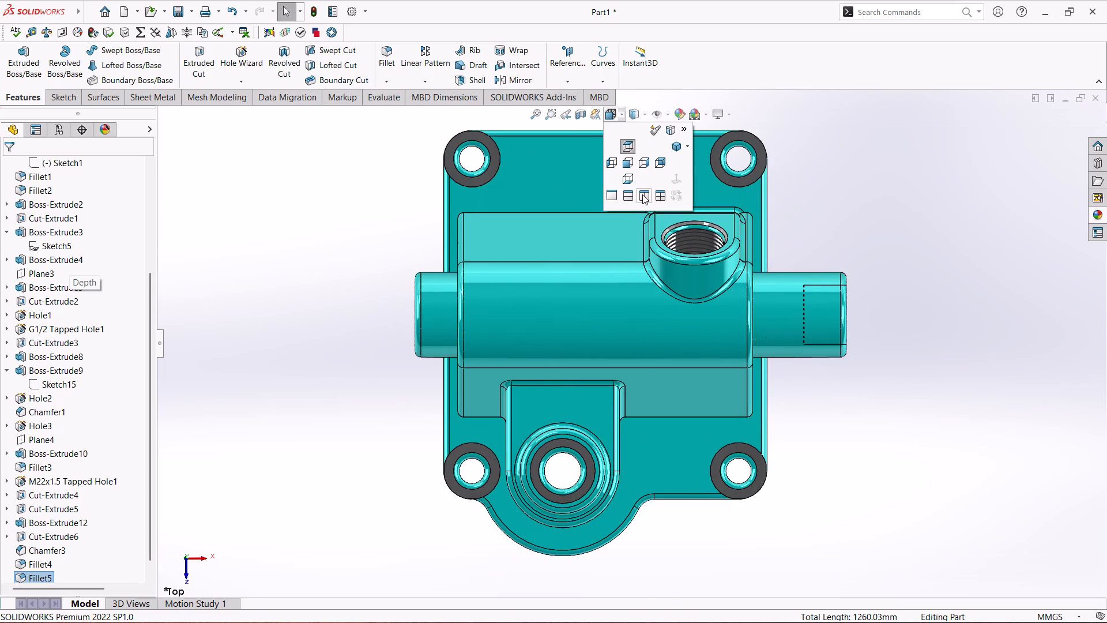
pyautogui.click(642, 194)
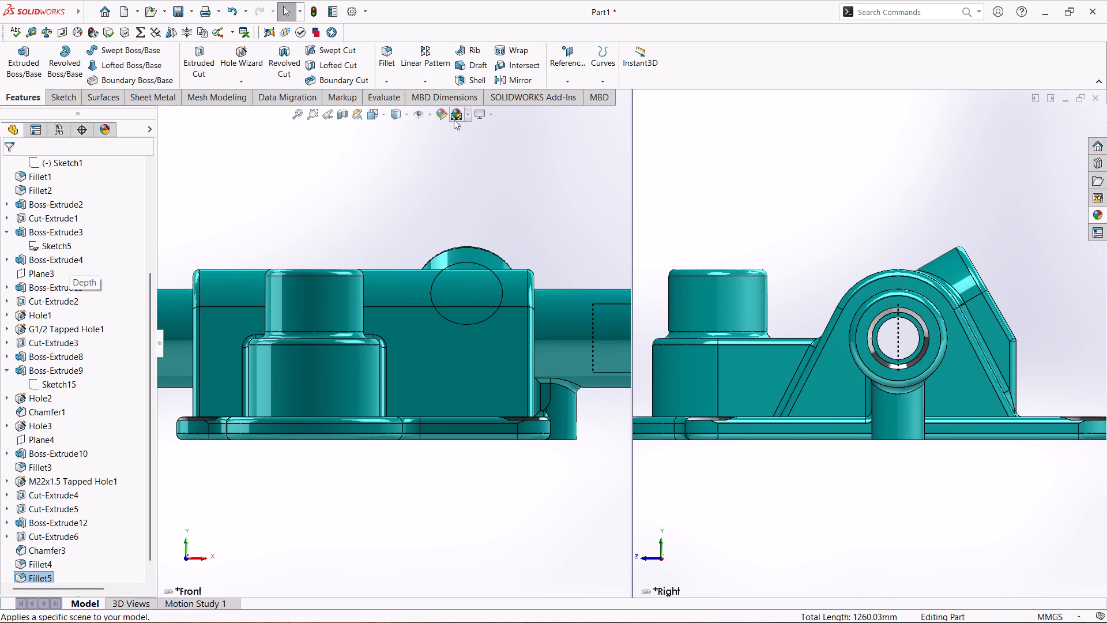
pyautogui.click(385, 115)
pyautogui.click(385, 148)
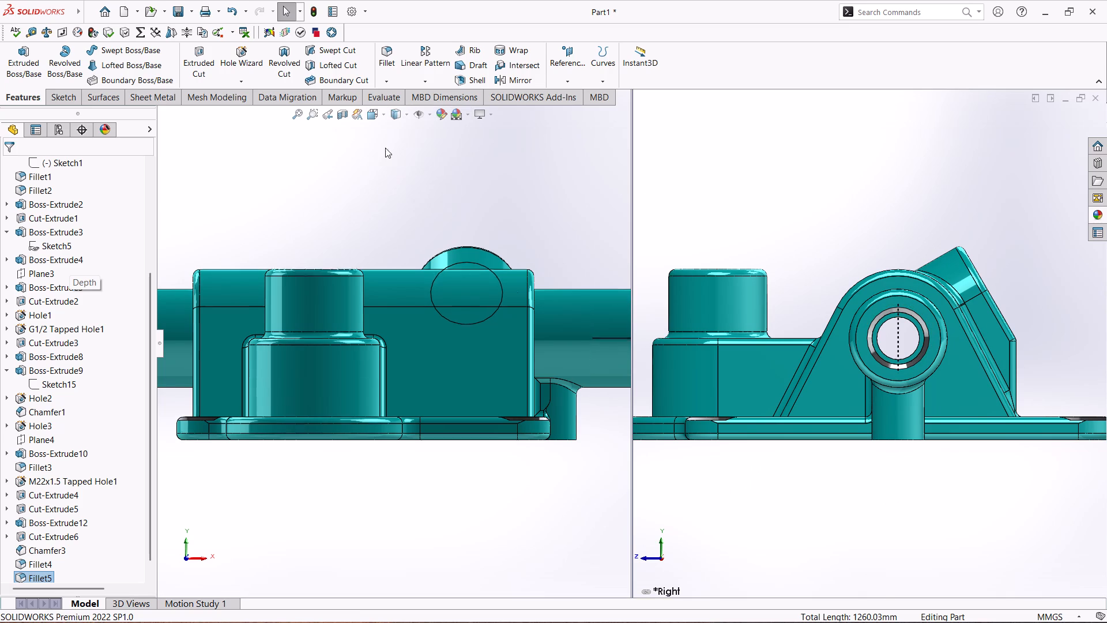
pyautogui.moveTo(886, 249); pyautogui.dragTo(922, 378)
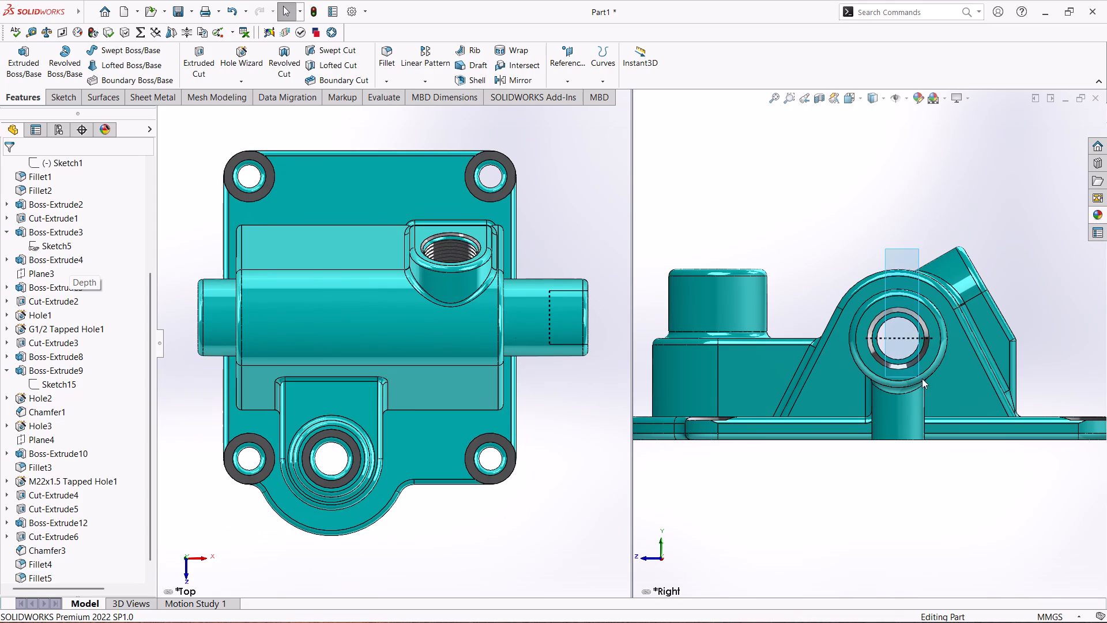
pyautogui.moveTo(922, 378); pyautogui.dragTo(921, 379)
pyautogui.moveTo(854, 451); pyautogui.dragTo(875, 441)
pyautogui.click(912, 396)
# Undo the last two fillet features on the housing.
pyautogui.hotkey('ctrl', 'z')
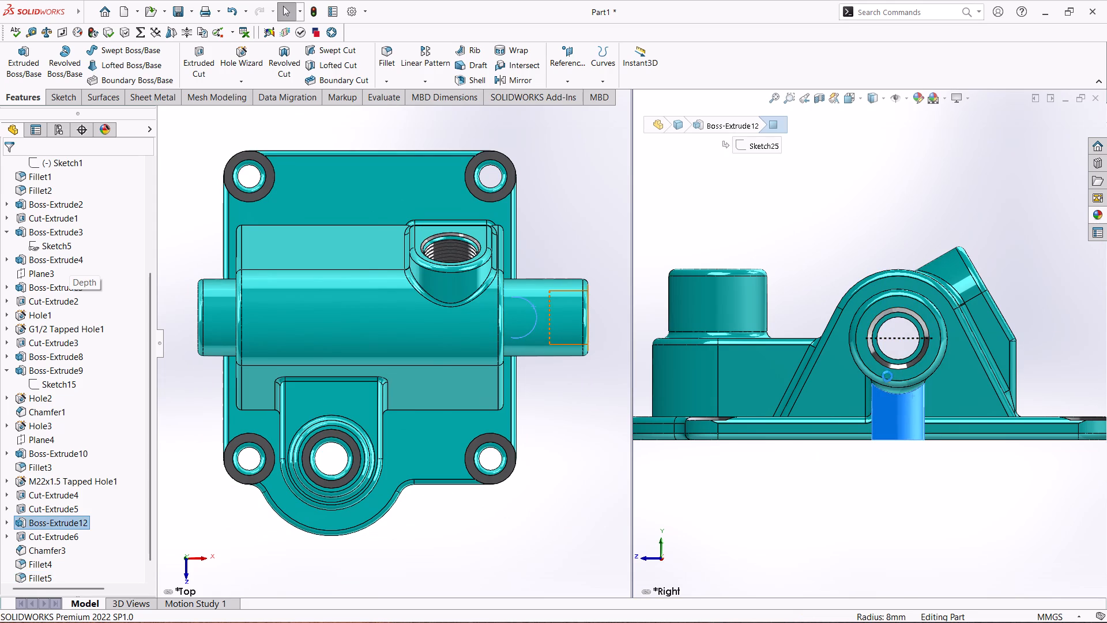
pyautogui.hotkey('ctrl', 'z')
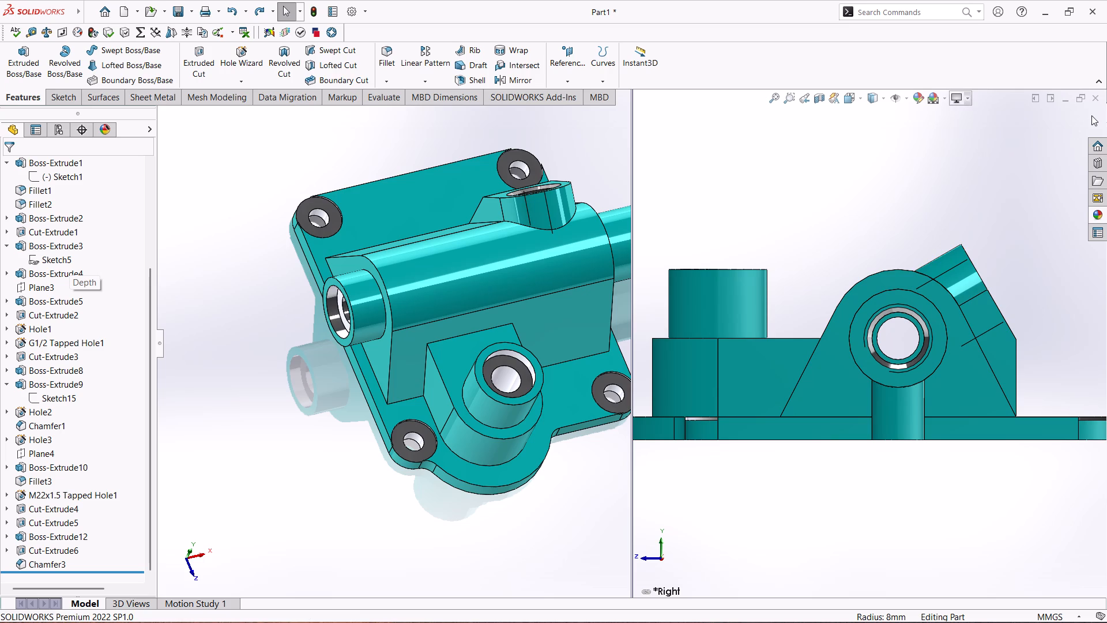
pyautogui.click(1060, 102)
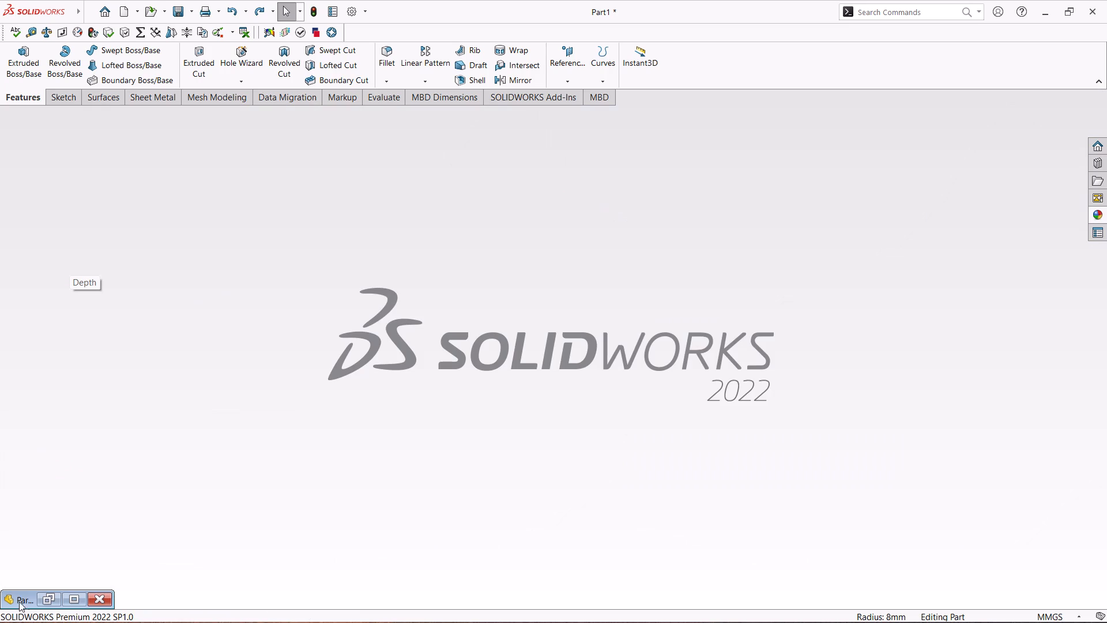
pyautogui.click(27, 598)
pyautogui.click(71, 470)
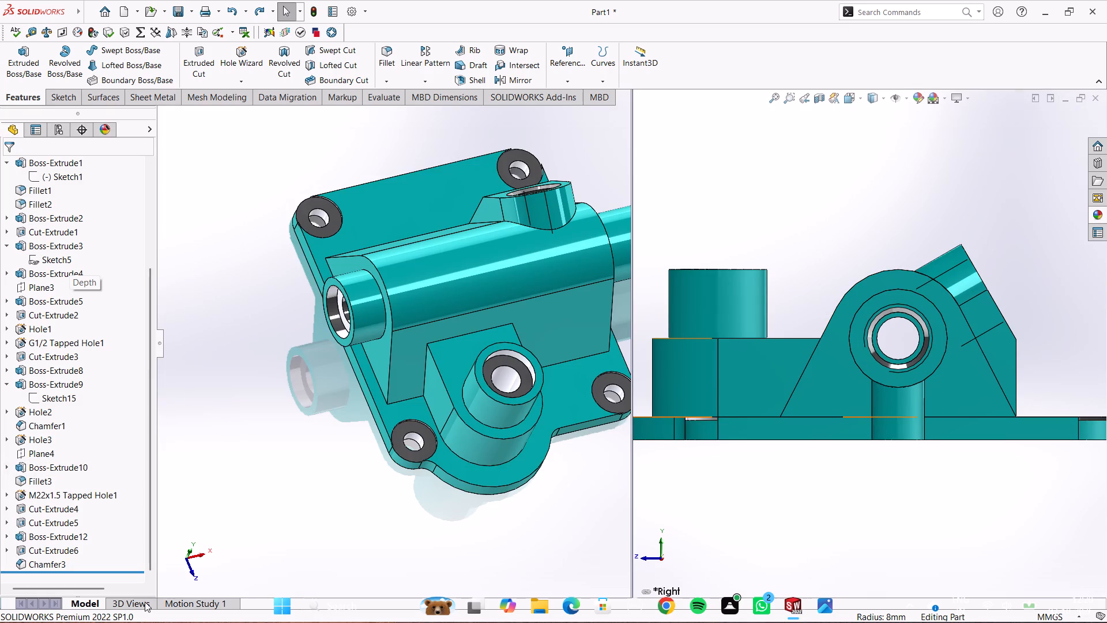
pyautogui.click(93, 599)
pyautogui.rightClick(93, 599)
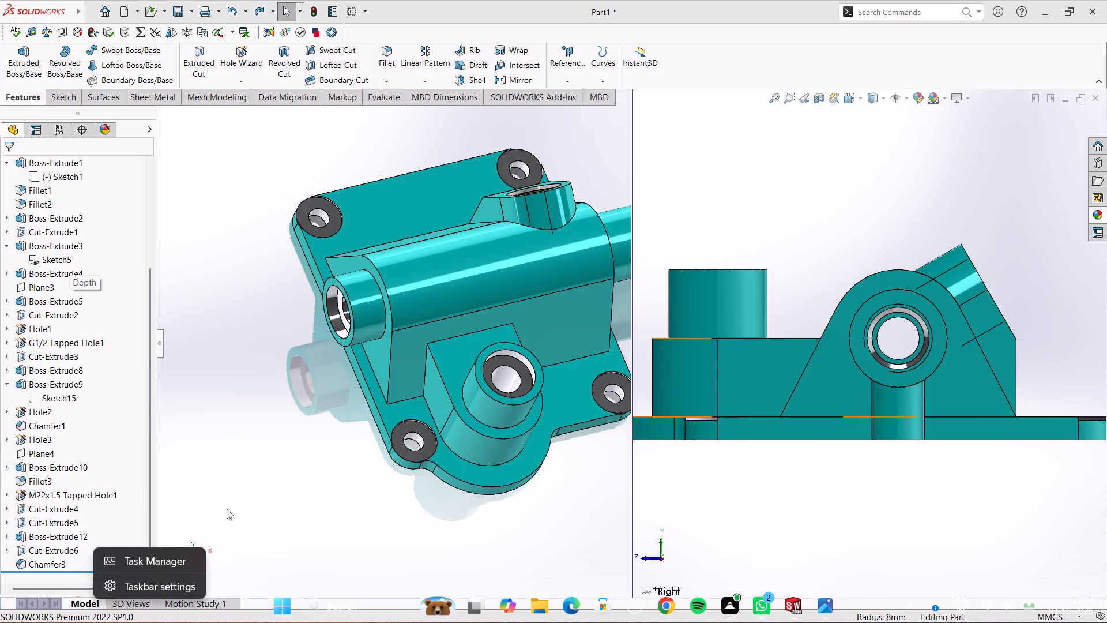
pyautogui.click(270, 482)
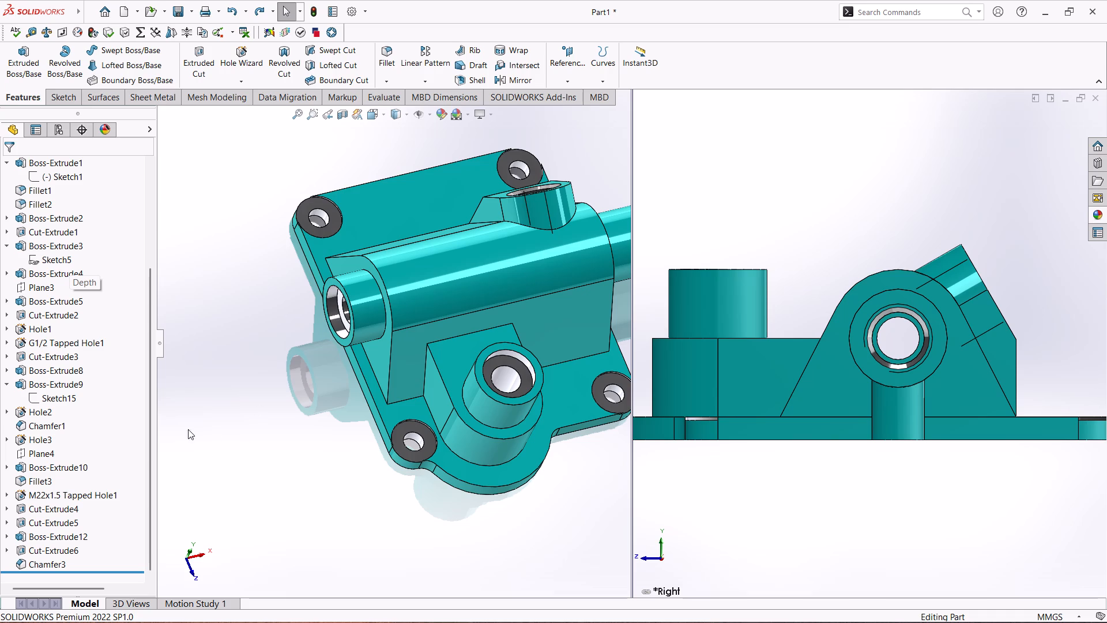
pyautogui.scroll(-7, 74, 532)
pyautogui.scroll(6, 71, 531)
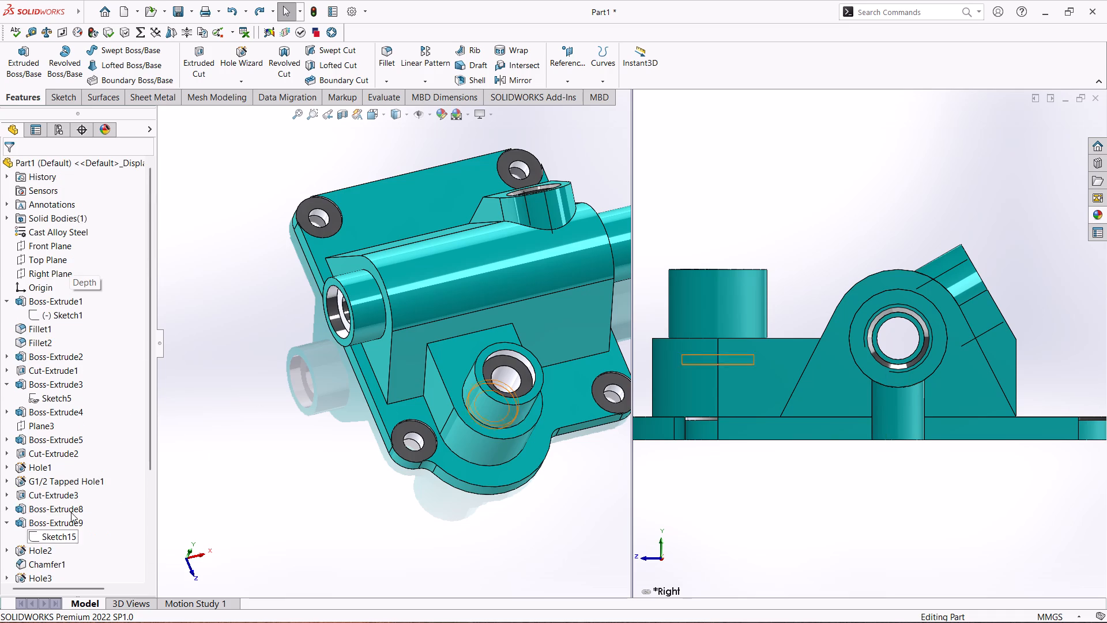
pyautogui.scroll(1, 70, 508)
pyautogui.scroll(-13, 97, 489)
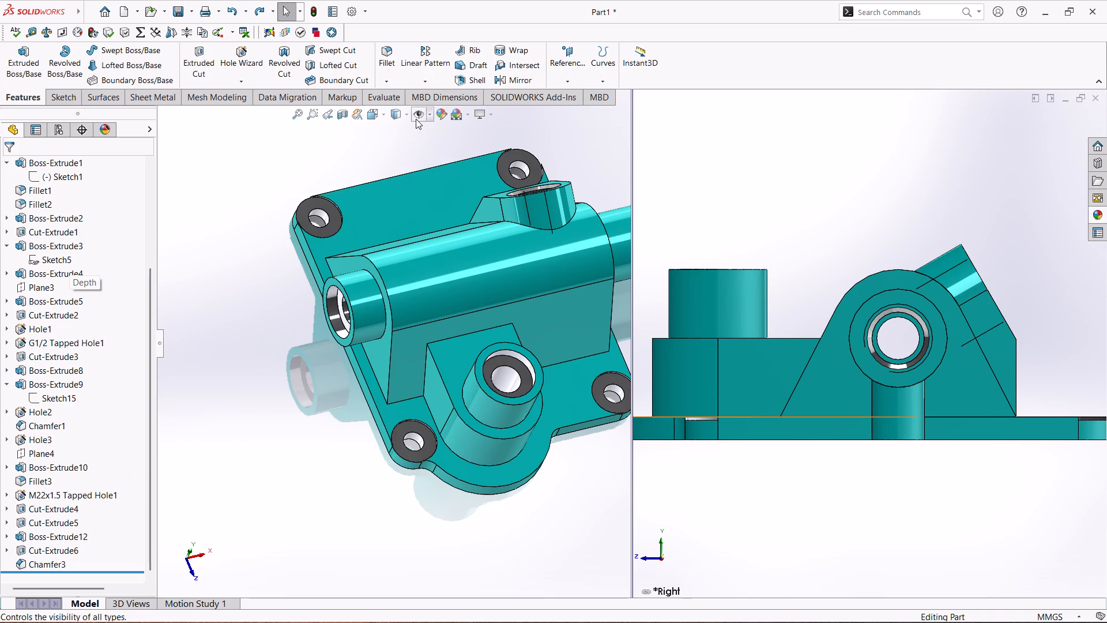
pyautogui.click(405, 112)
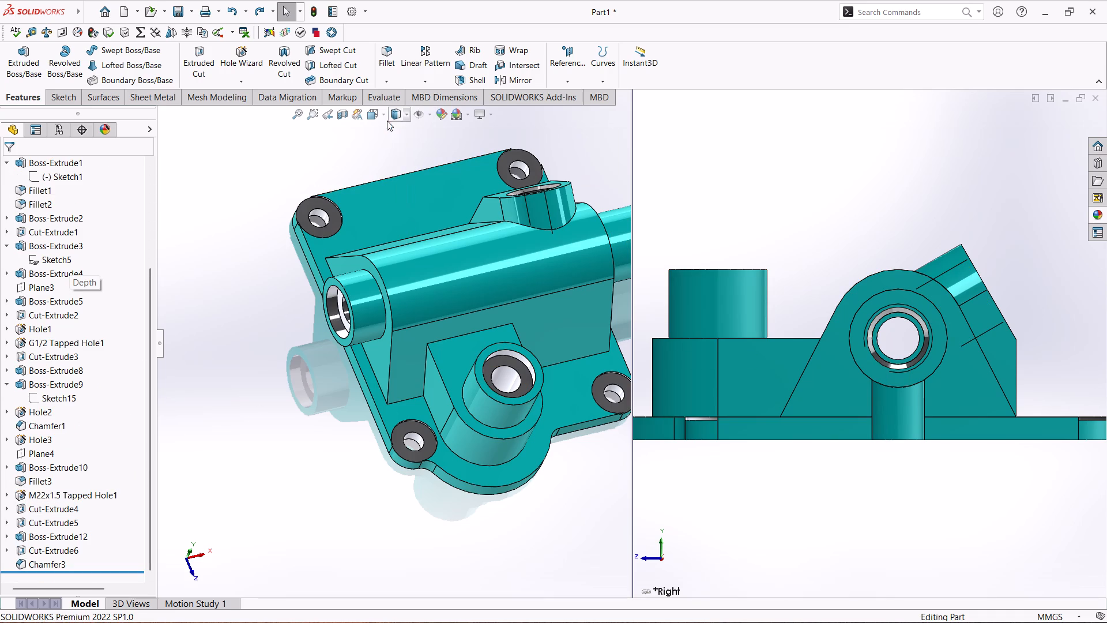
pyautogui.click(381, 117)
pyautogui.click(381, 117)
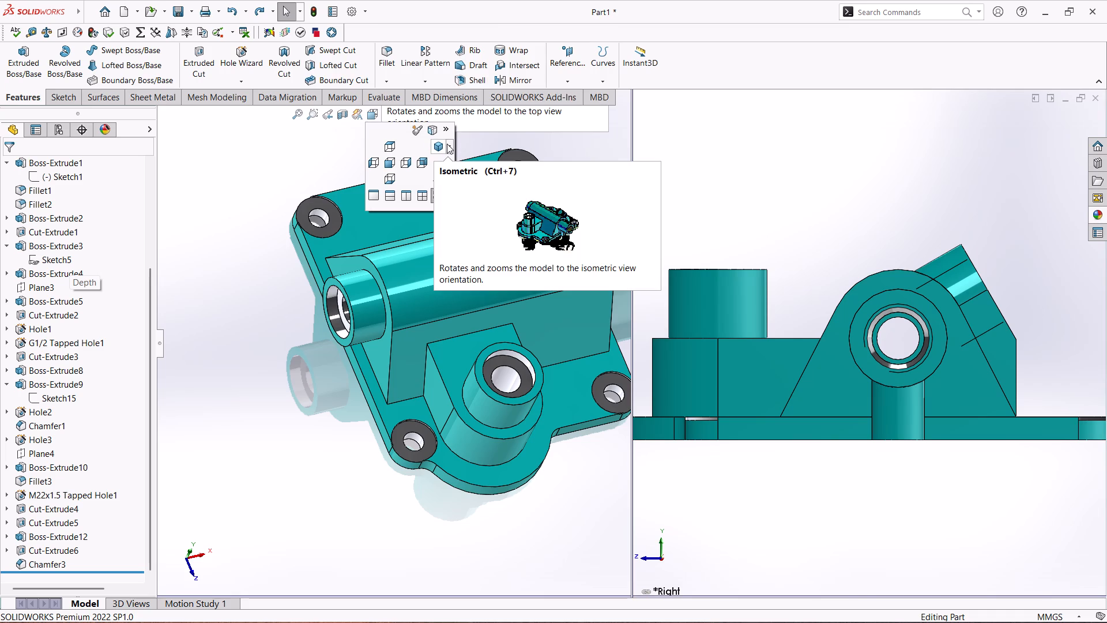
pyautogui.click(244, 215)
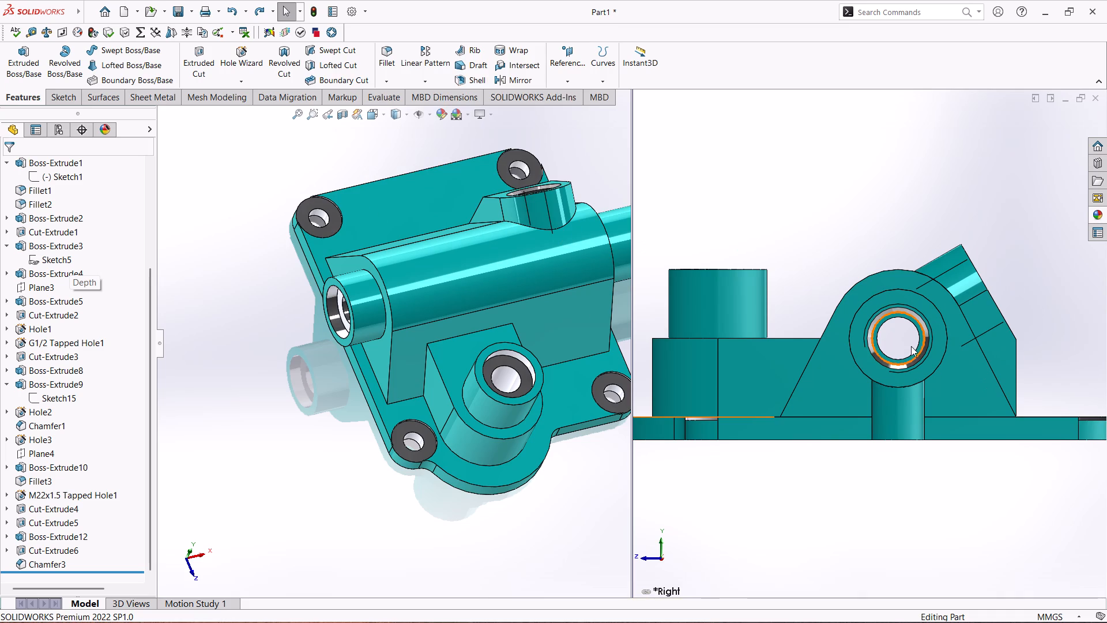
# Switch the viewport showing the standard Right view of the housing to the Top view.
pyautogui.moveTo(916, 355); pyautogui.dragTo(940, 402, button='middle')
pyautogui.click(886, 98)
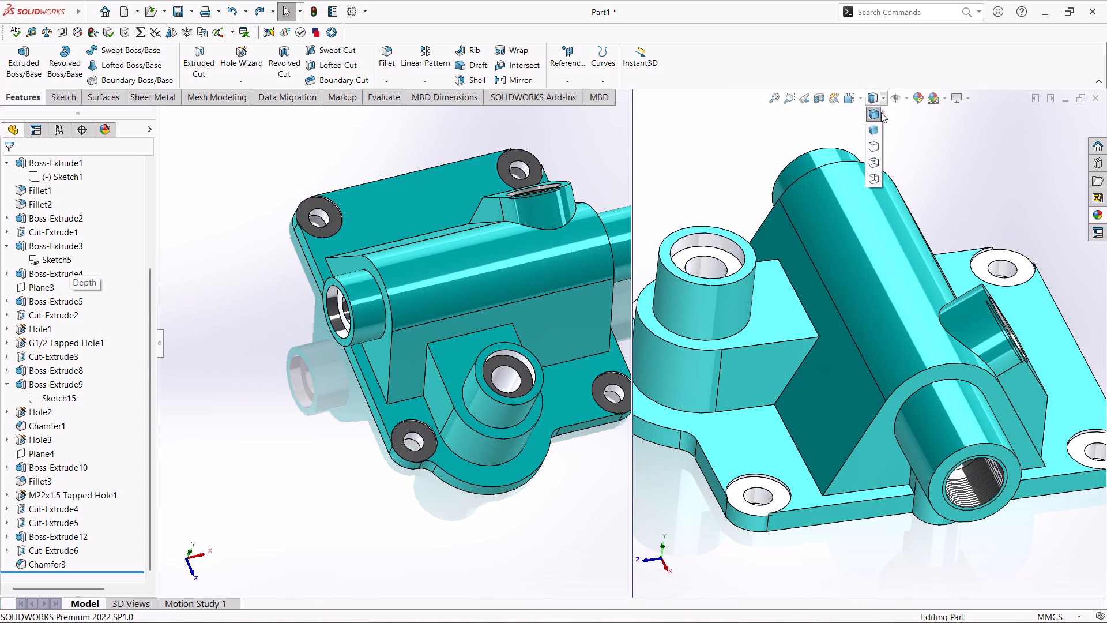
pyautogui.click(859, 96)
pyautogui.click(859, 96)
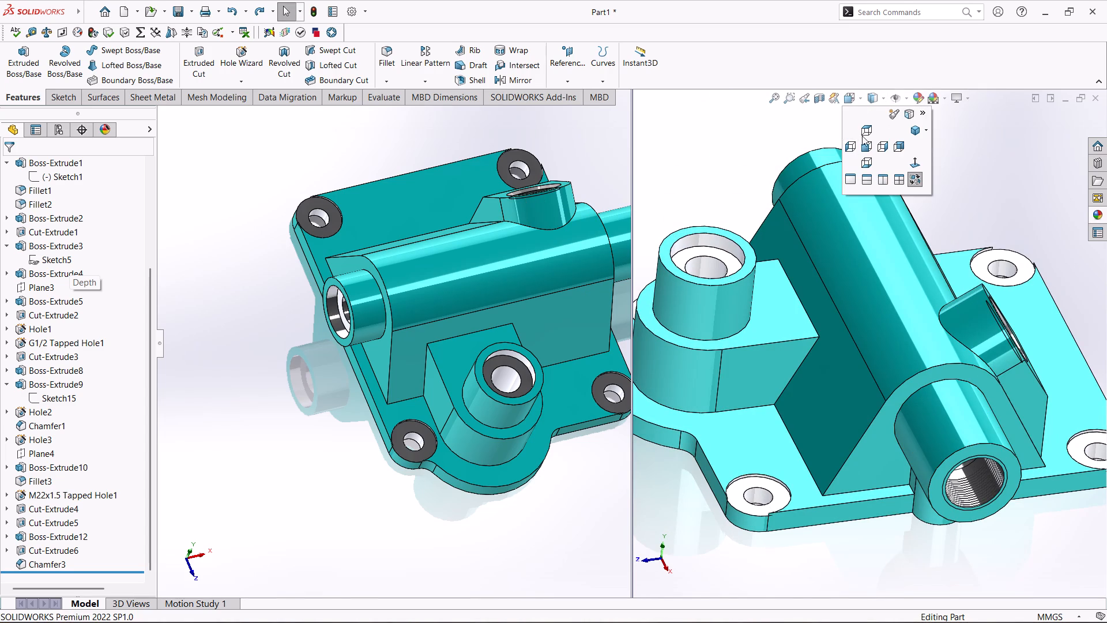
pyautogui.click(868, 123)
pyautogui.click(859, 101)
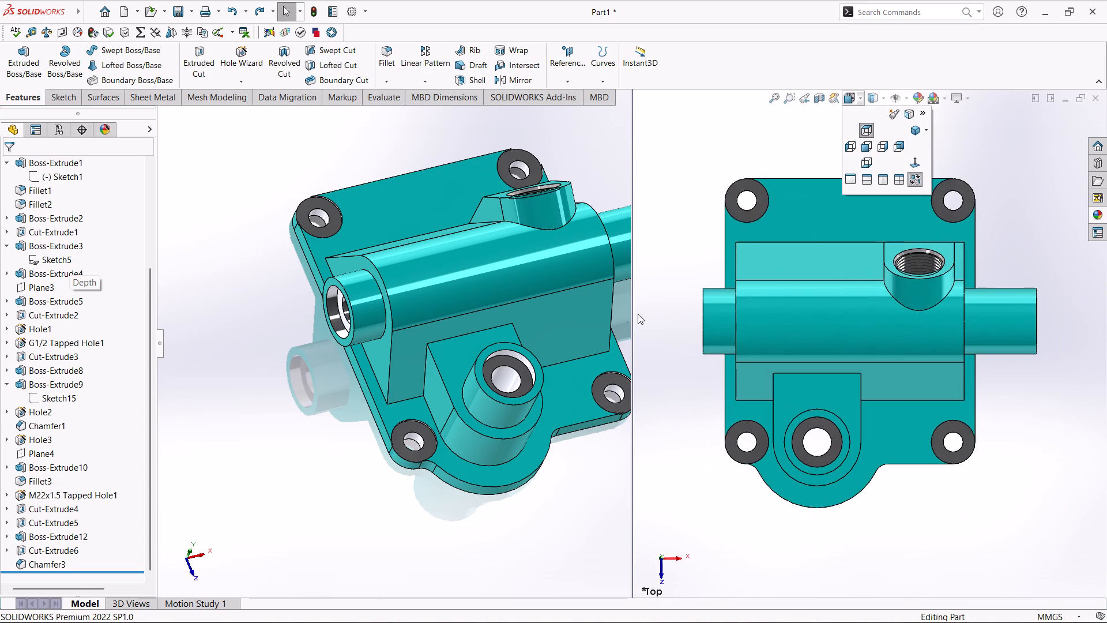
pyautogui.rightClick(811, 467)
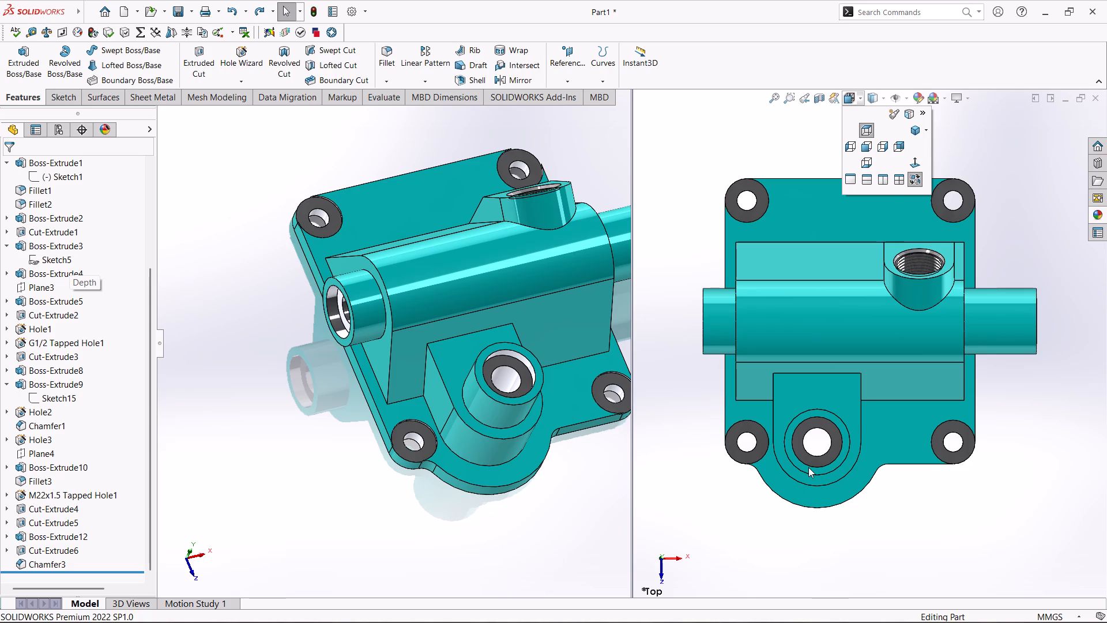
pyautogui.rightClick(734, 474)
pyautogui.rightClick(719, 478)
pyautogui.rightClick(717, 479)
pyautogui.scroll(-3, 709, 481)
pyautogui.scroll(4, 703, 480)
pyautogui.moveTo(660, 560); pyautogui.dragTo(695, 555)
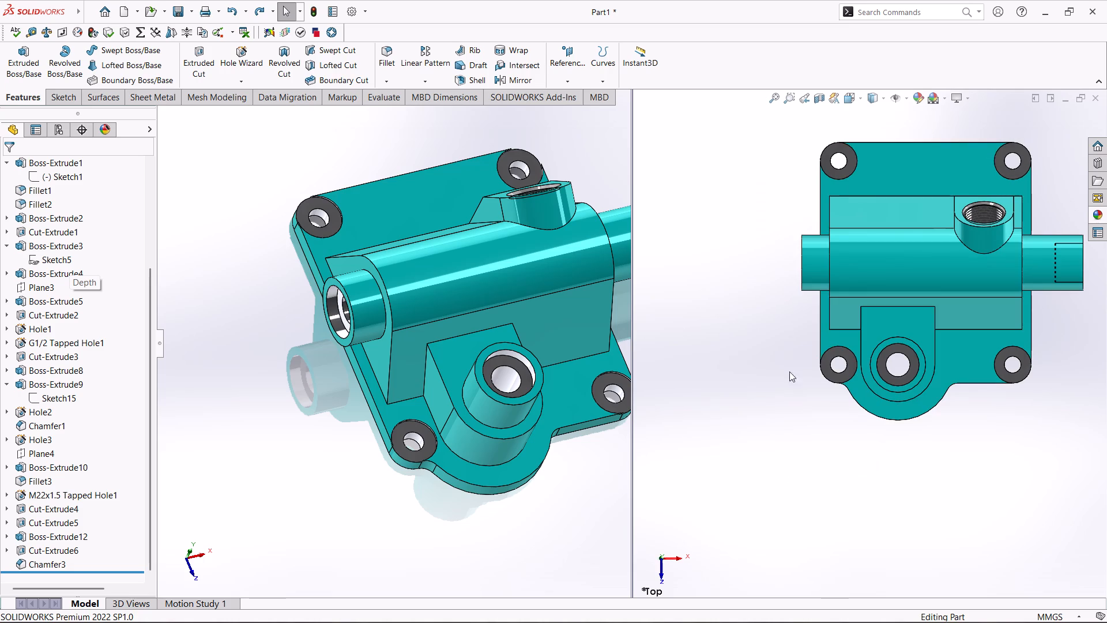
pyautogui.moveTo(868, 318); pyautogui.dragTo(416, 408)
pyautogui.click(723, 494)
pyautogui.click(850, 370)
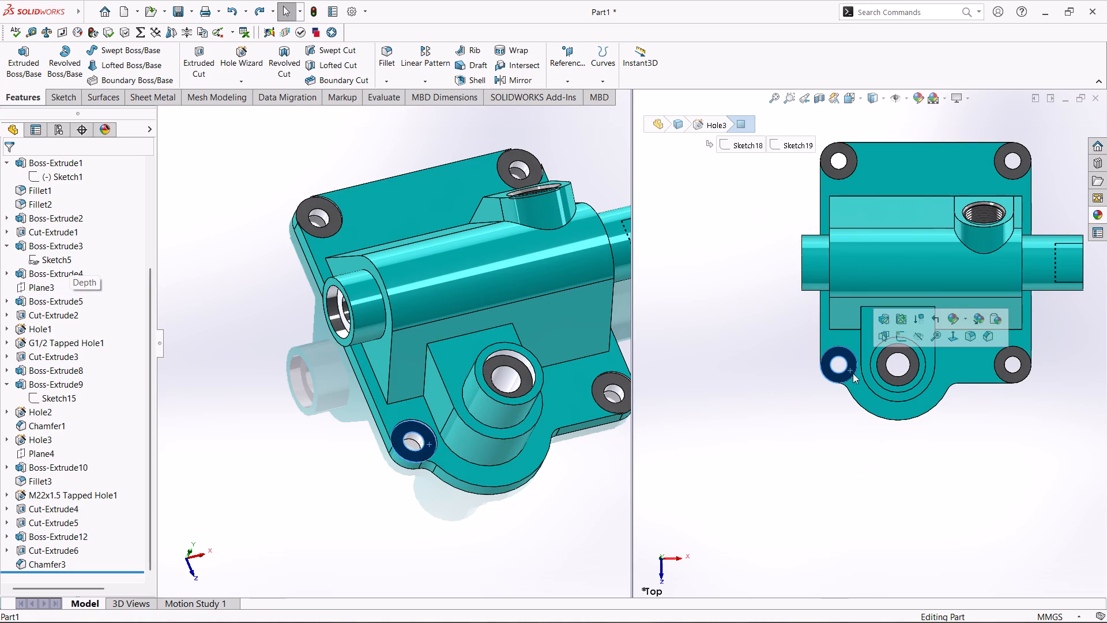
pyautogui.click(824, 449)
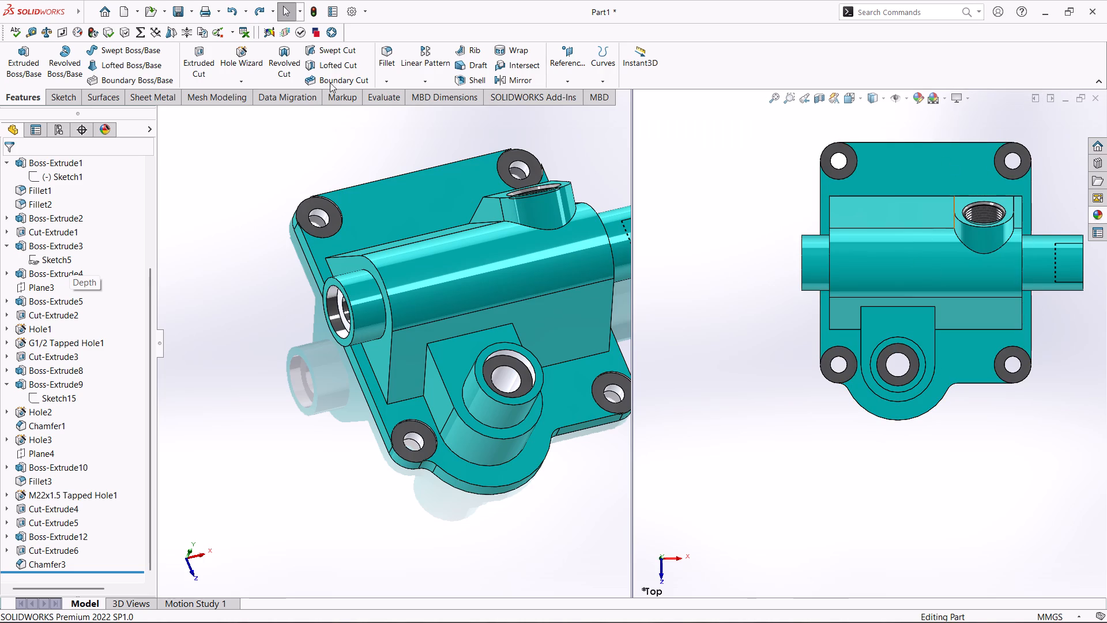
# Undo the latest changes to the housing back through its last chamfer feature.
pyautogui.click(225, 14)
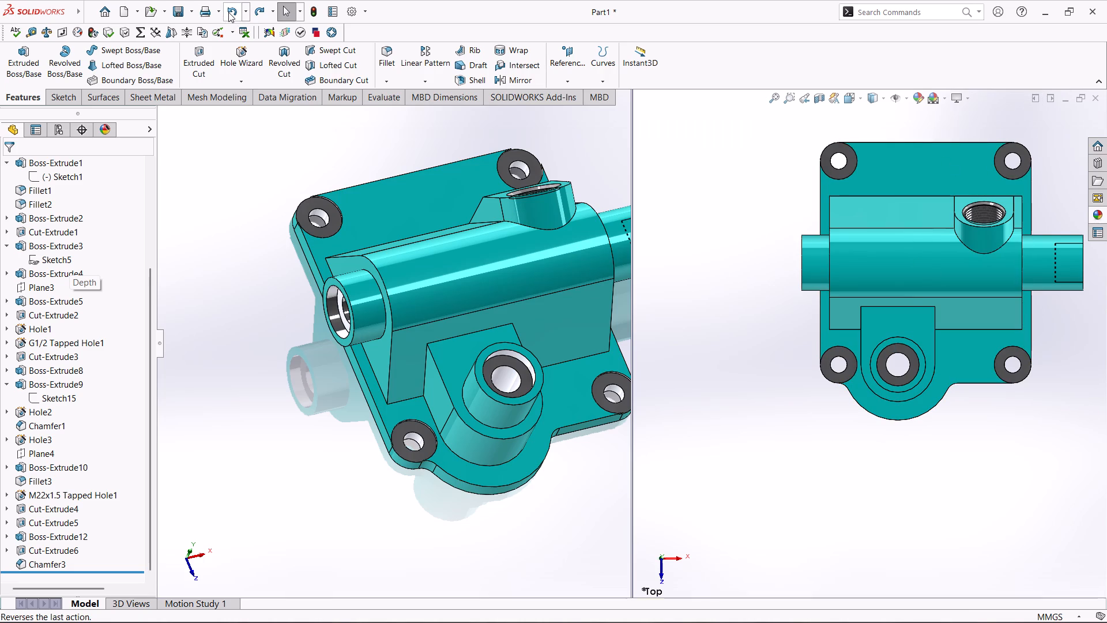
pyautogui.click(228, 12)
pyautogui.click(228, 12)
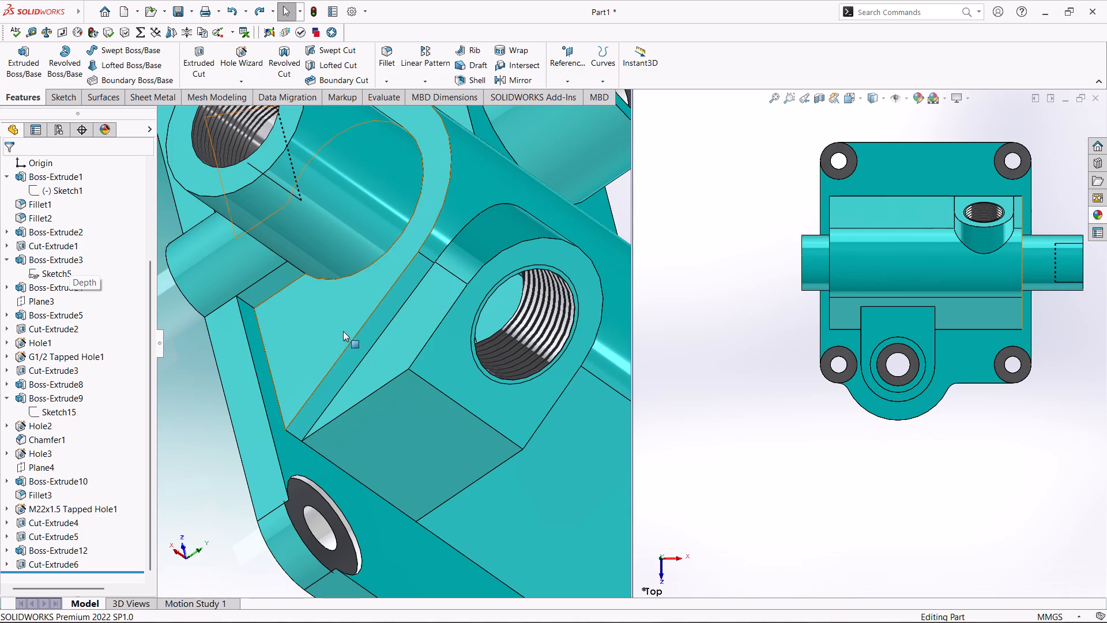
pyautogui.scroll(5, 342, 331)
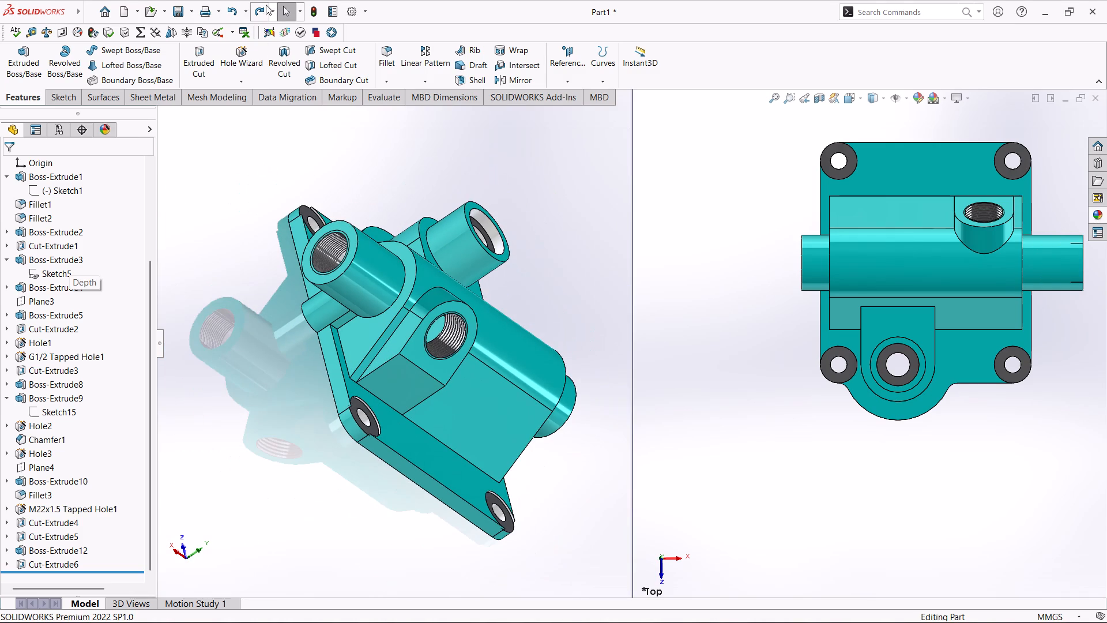
# Redo all the undone changes to restore the last chamfer and the two final fillet features on the housing.
pyautogui.click(265, 6)
pyautogui.click(261, 9)
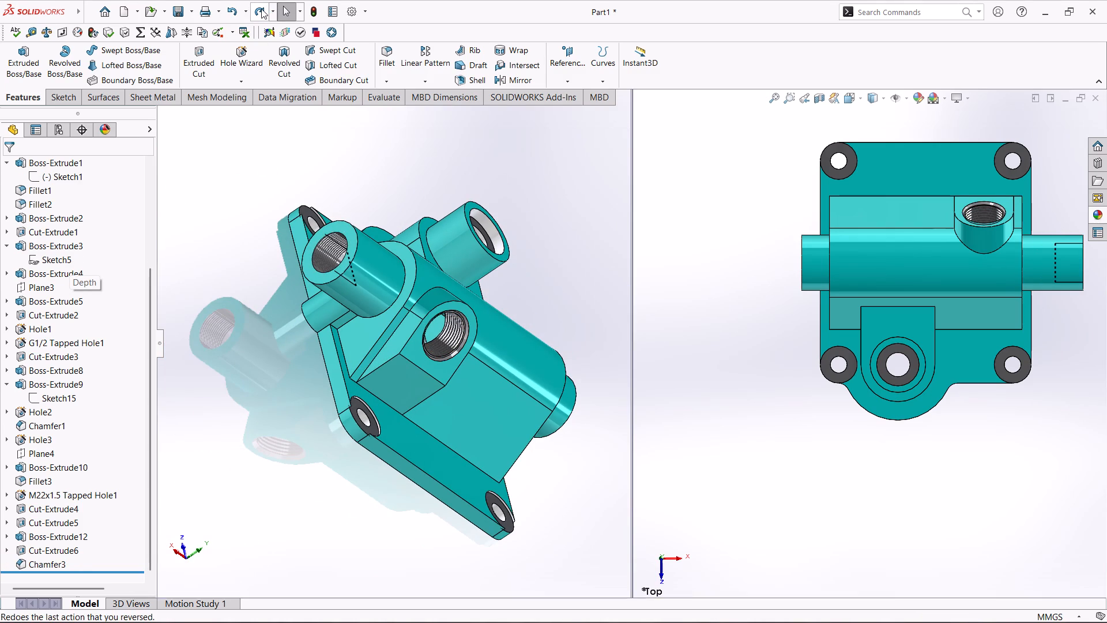
pyautogui.click(261, 9)
pyautogui.click(261, 9)
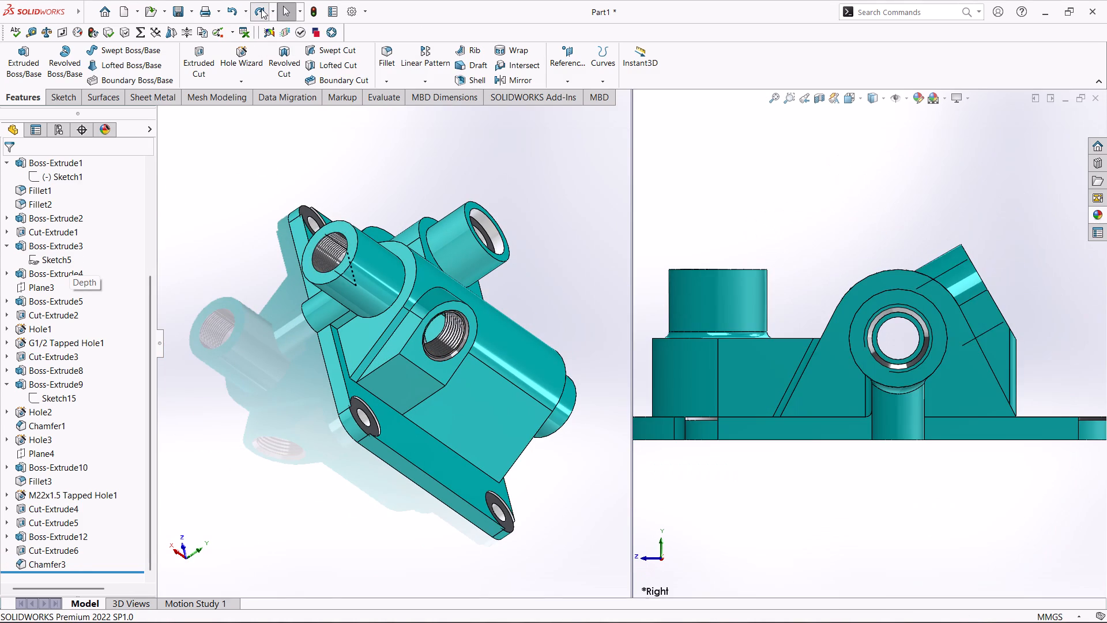
pyautogui.click(261, 9)
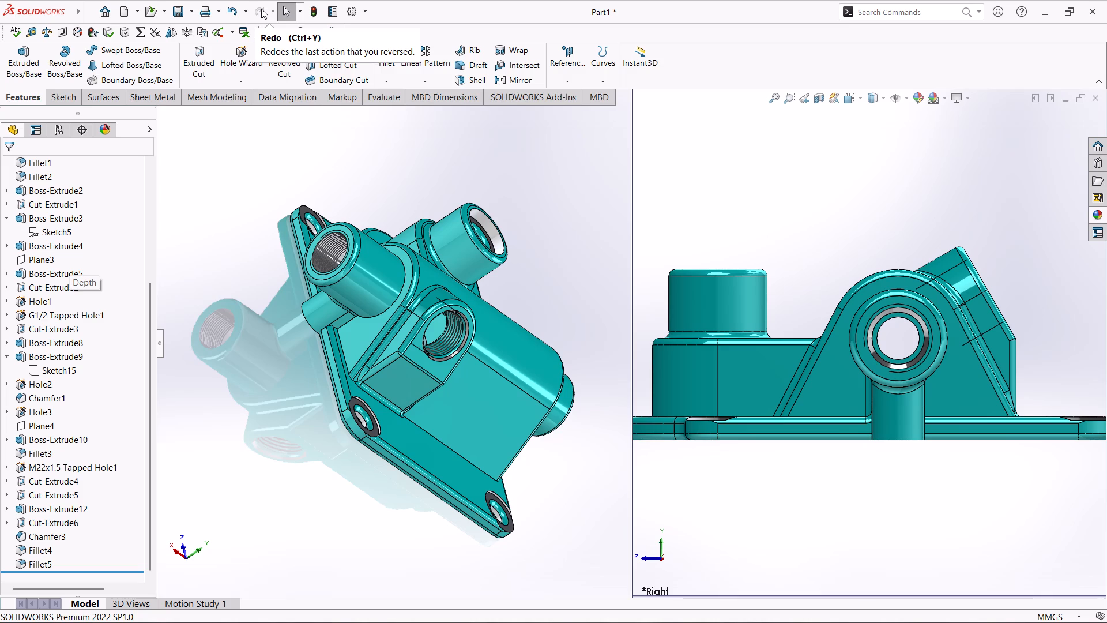
# Remove the side-by-side split so that the housing is shown in a single viewport.
pyautogui.moveTo(534, 267); pyautogui.dragTo(461, 307, button='middle')
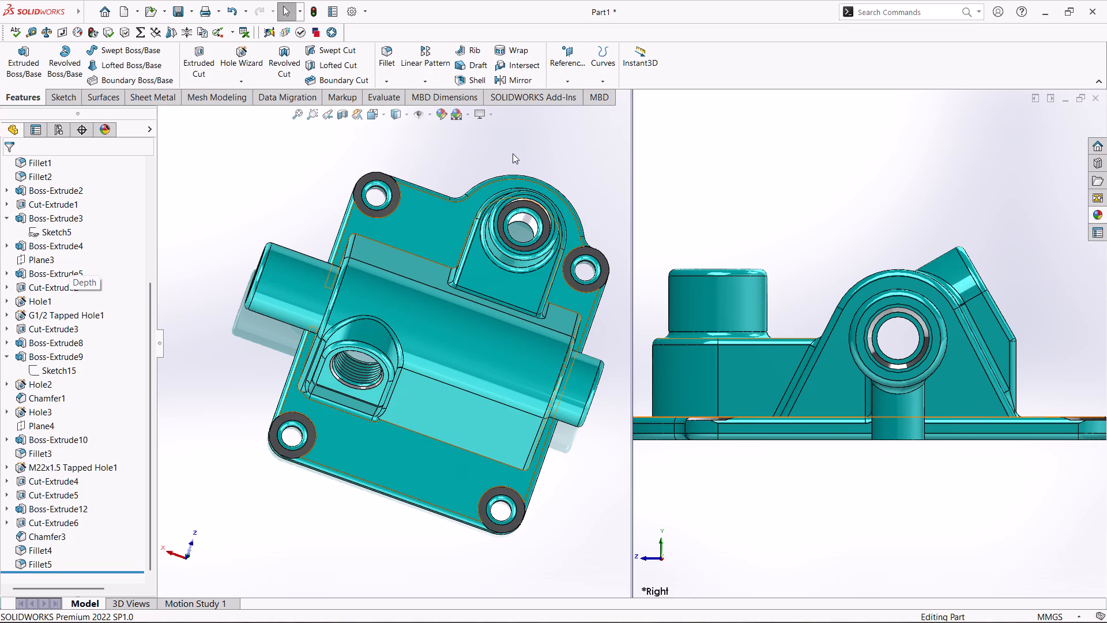
pyautogui.click(809, 261)
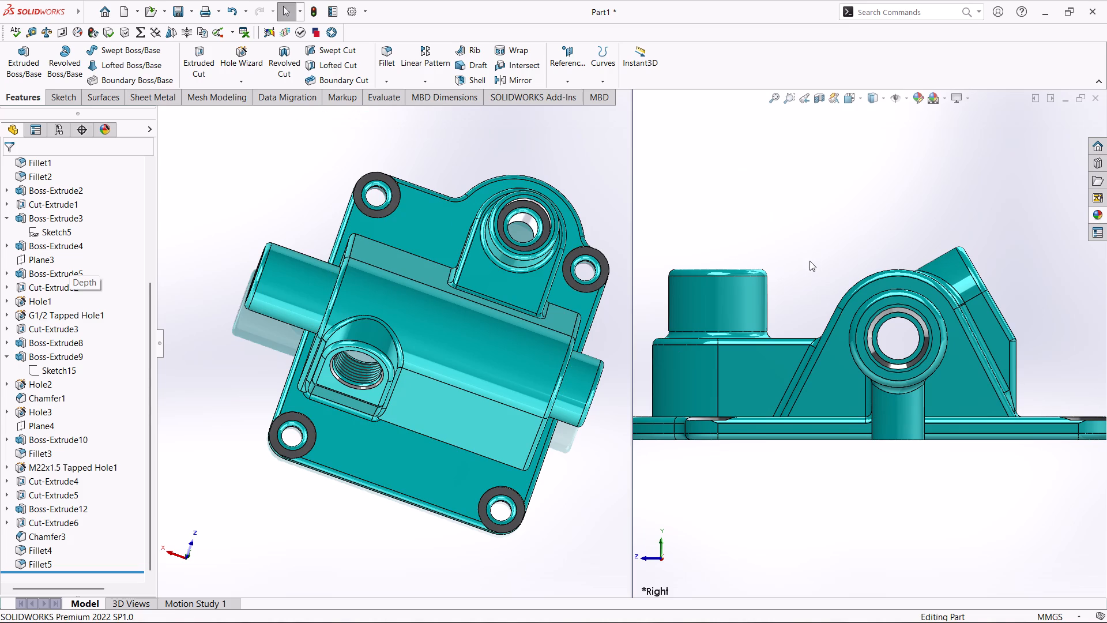
pyautogui.click(509, 155)
pyautogui.click(859, 155)
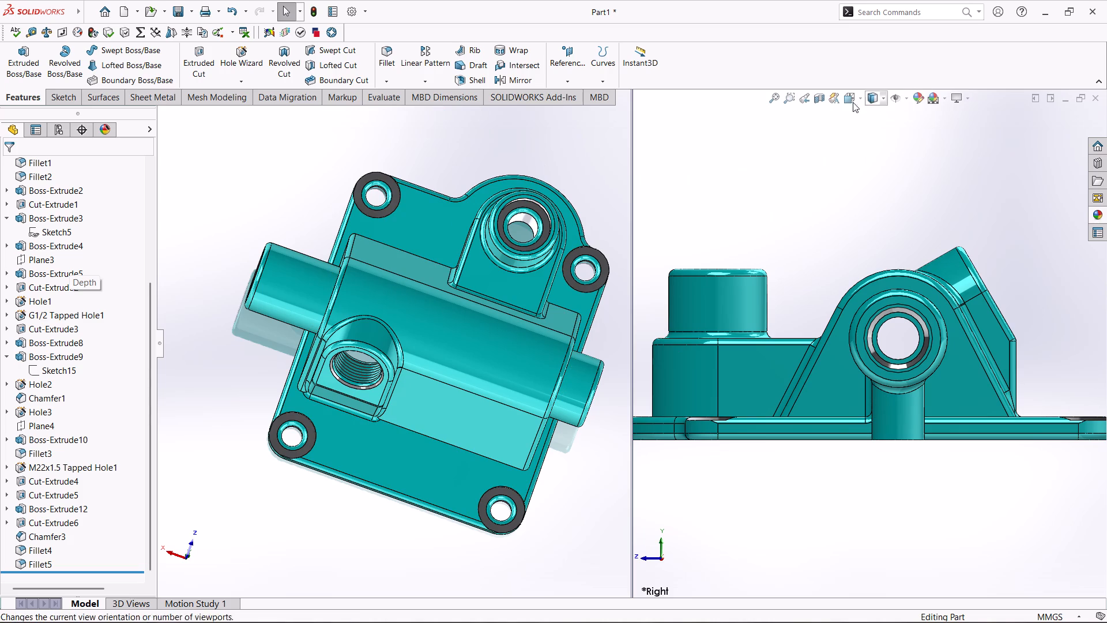
pyautogui.click(596, 159)
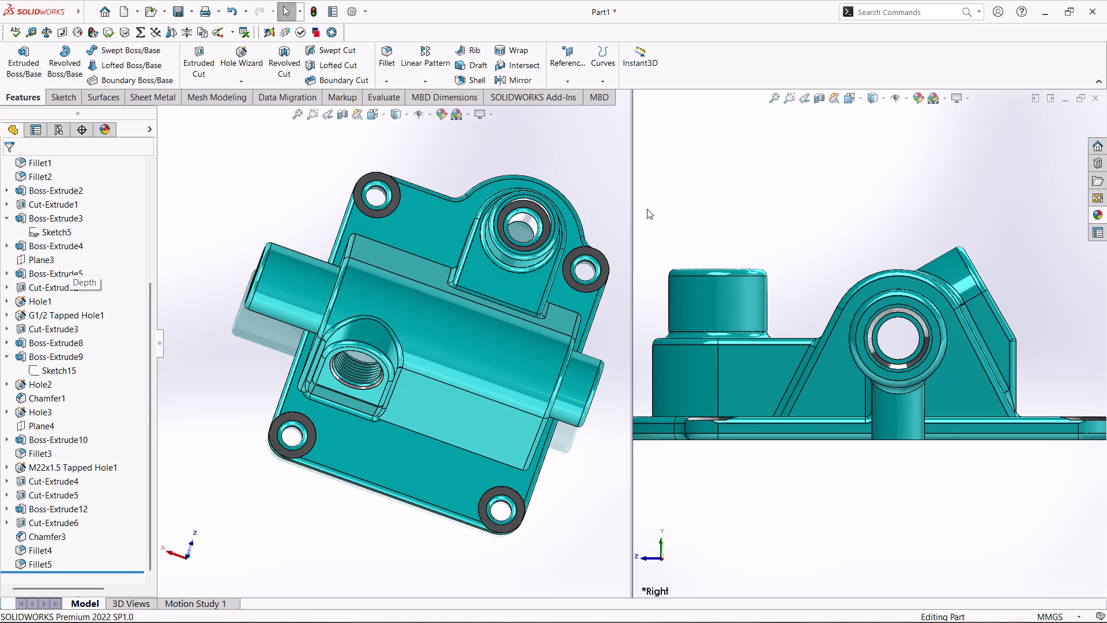
pyautogui.moveTo(632, 215); pyautogui.dragTo(688, 223)
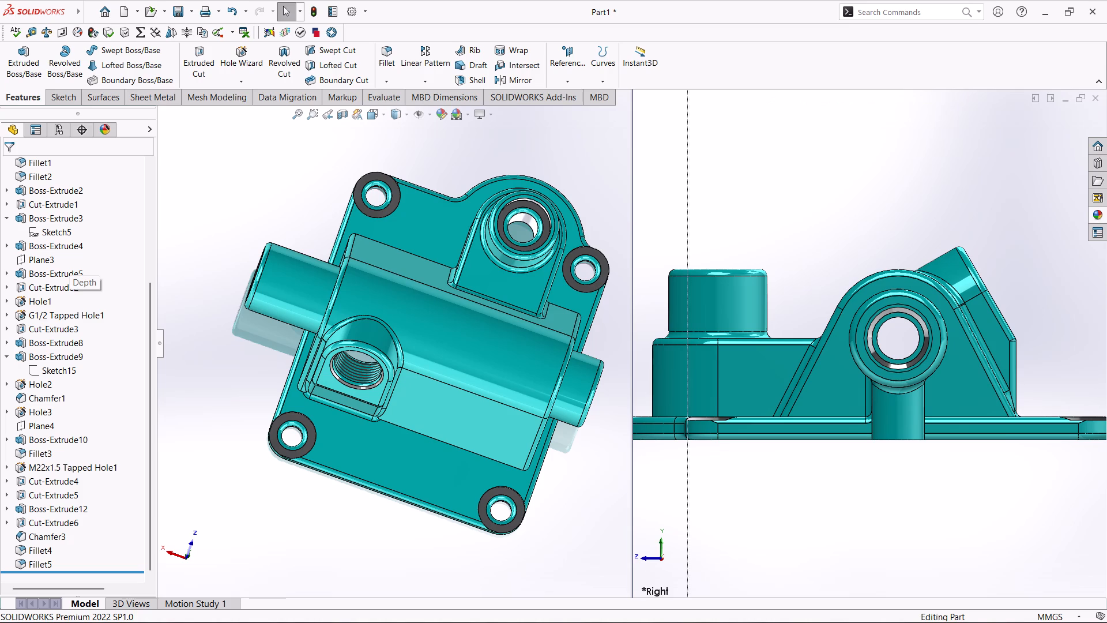
pyautogui.moveTo(688, 223); pyautogui.dragTo(1106, 247)
pyautogui.scroll(1, 675, 280)
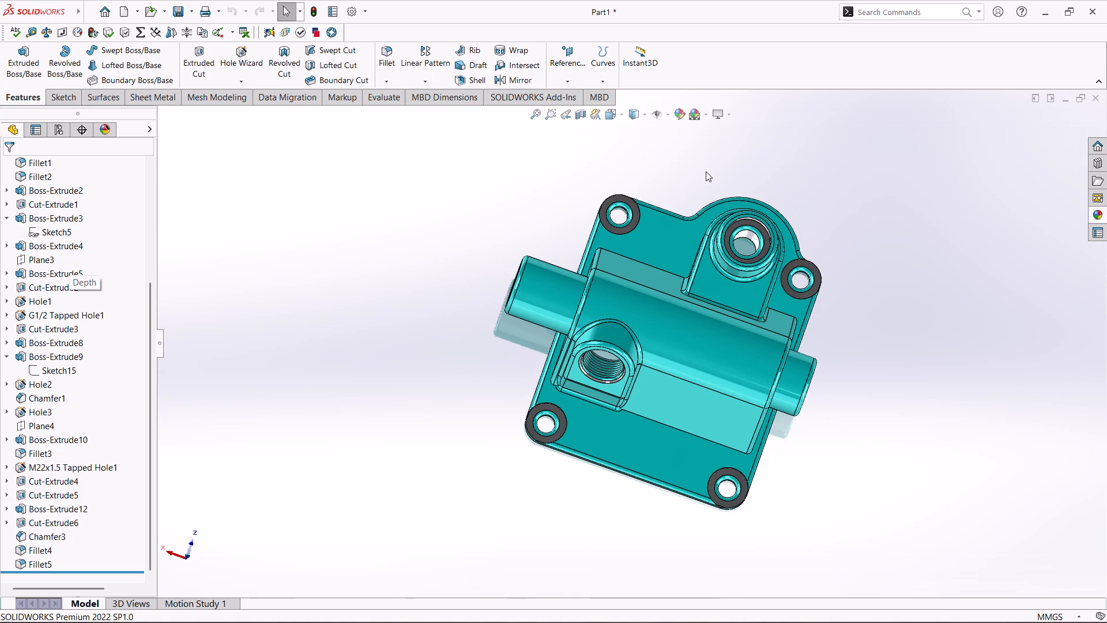
# Show the filleted housing in the isometric view and tilt it slightly to view its upper side.
pyautogui.hotkey('ctrl', '7')
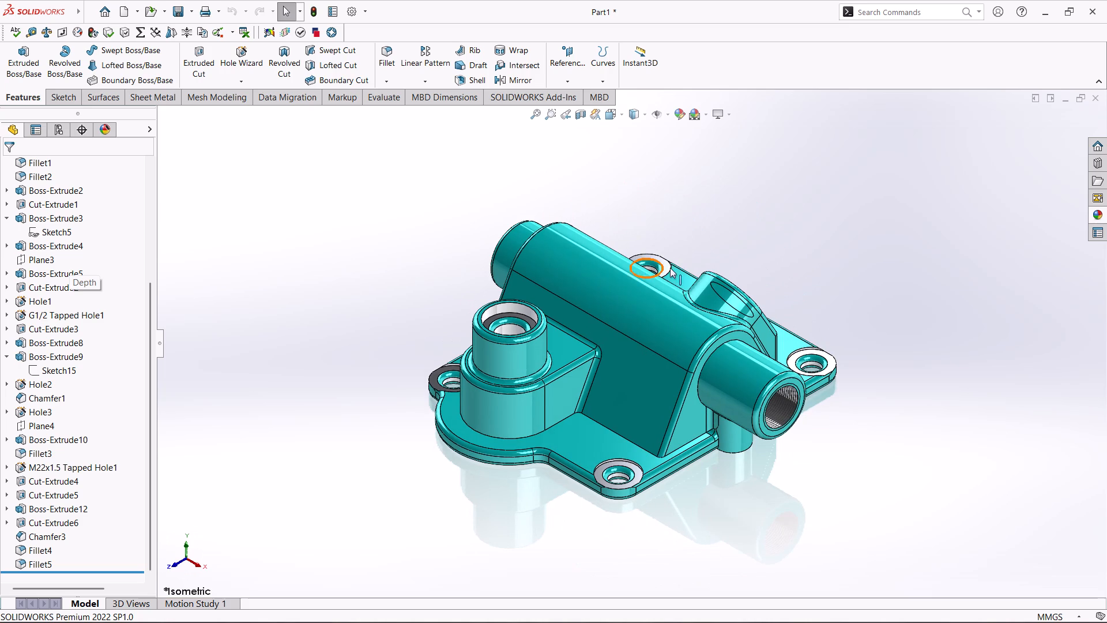
pyautogui.moveTo(776, 225); pyautogui.dragTo(769, 243, button='middle')
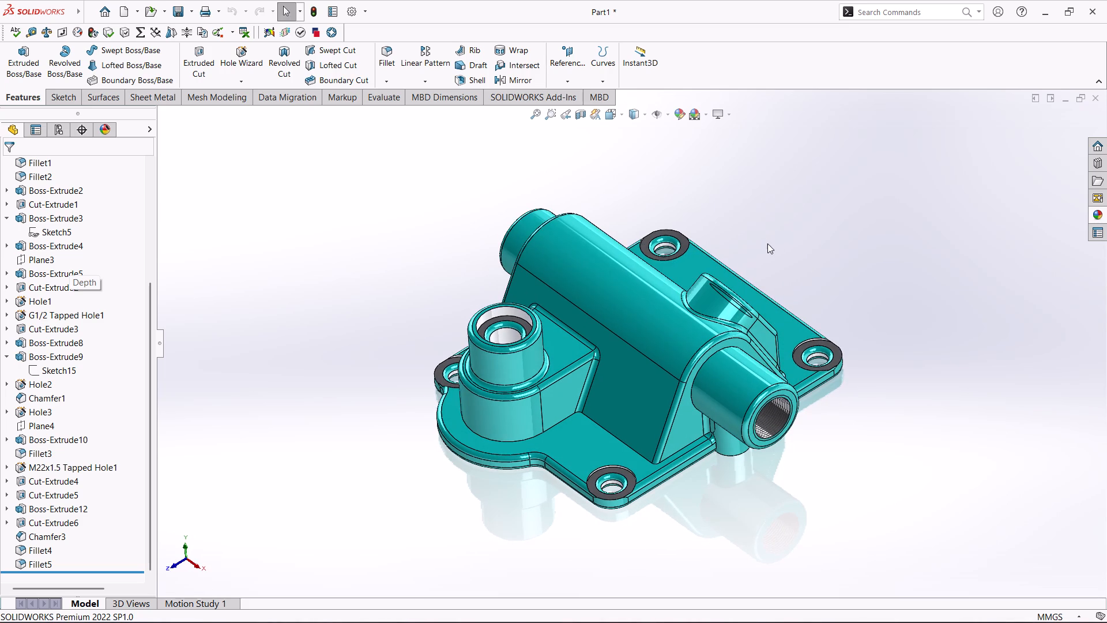
pyautogui.middleClick(767, 243)
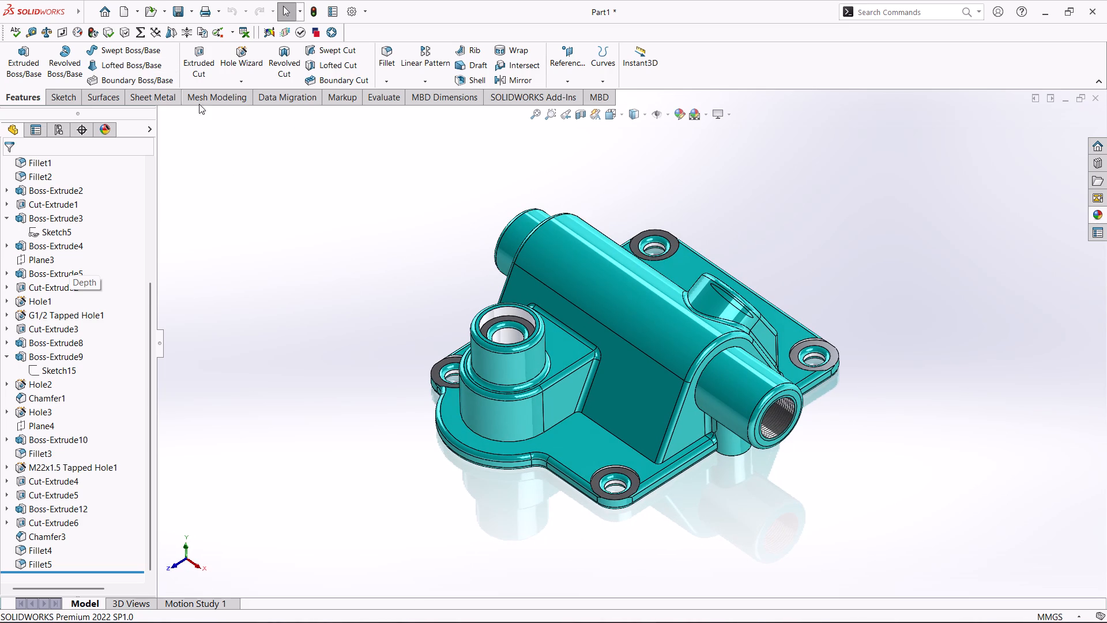
# Save the part as a SOLIDWORKS Part in the TVN folder under Downloads, with a file name starting with "cabin".
pyautogui.hotkey('ctrl', 's')
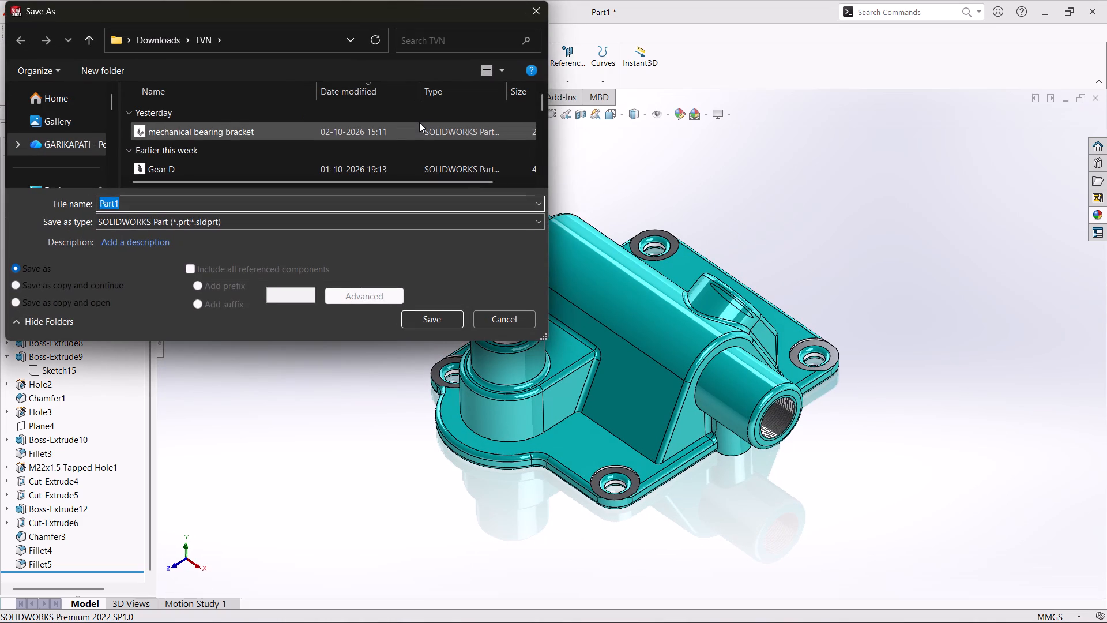
pyautogui.write('cab')
pyautogui.press('i')
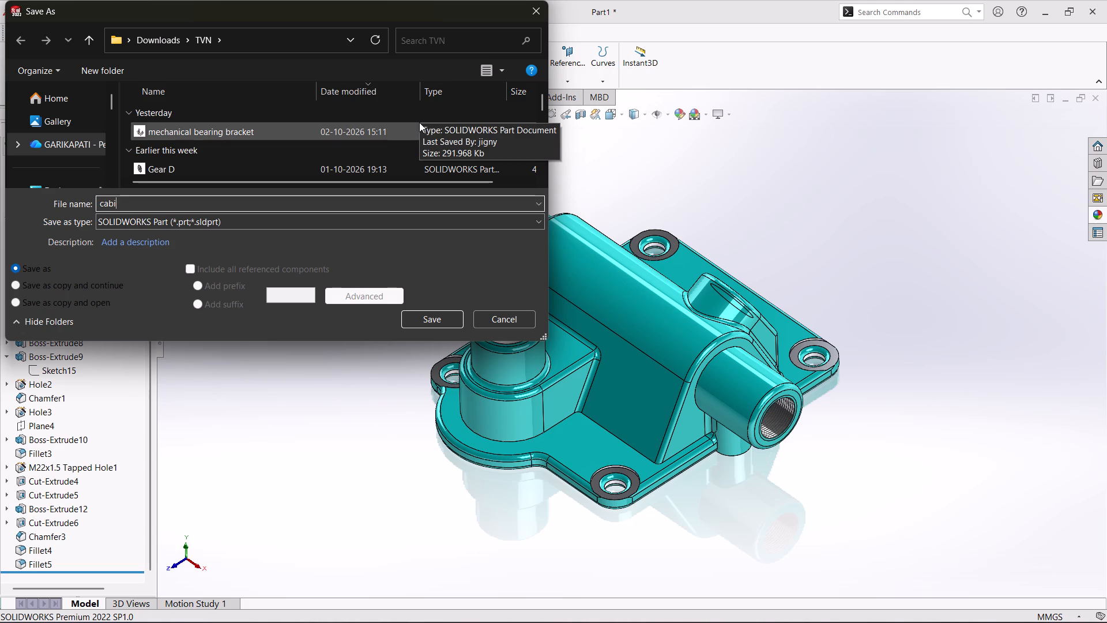
pyautogui.write('ne')
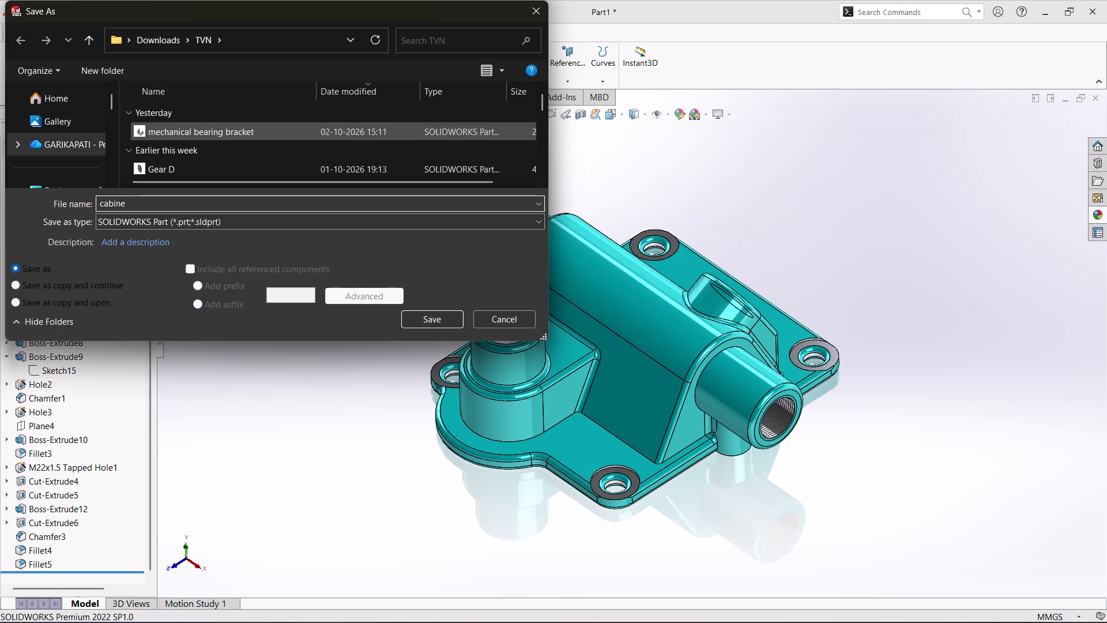
pyautogui.press('BackSpace')
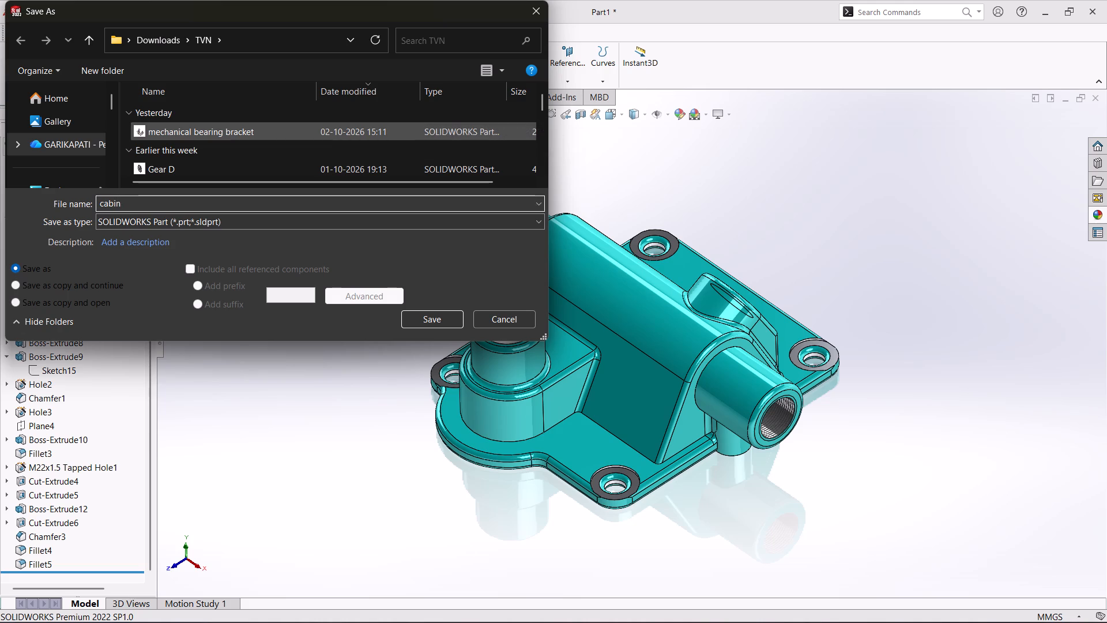
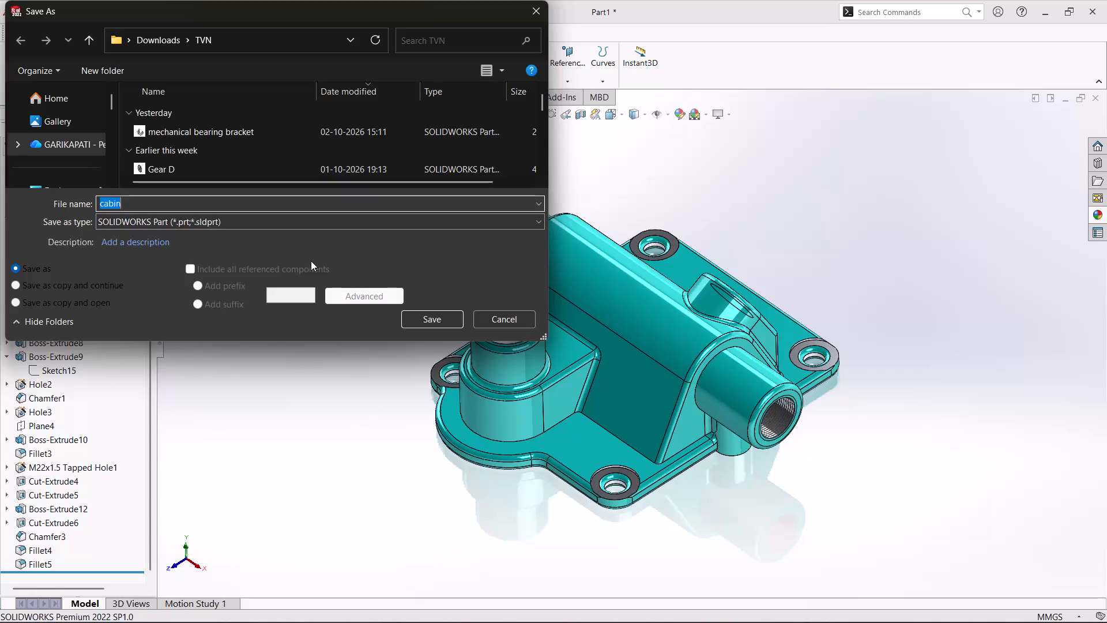
# Name the file Cabinet and save it as a SOLIDWORKS Part in the TVN folder under Downloads.
pyautogui.write('et')
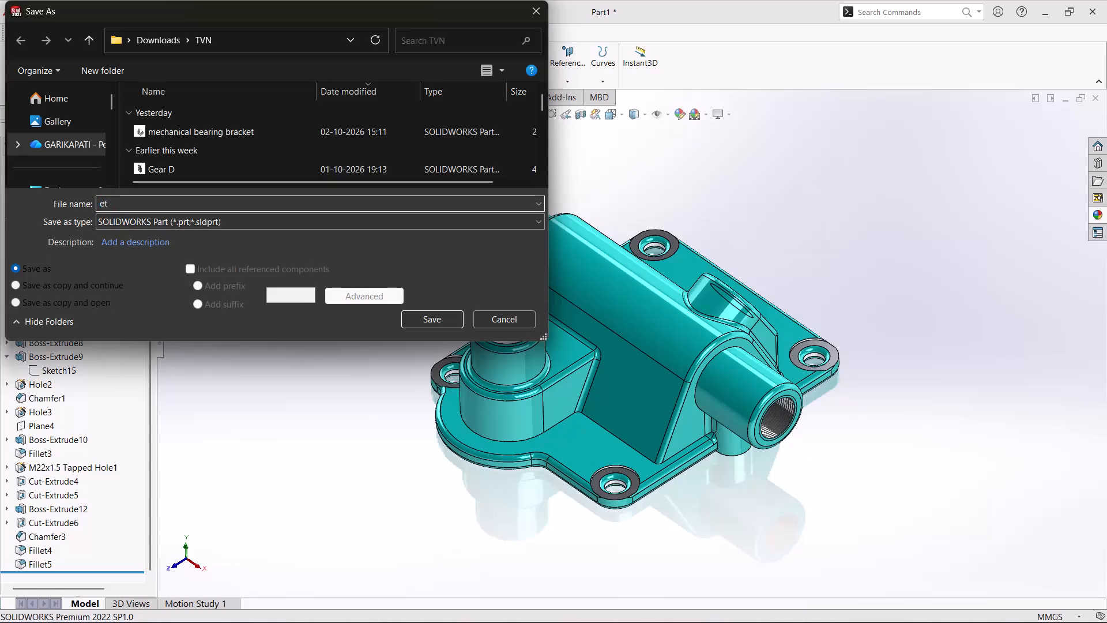
pyautogui.press('BackSpace')
pyautogui.press('BackSpace')
pyautogui.press('BackSpace')
pyautogui.write('Cabinet')
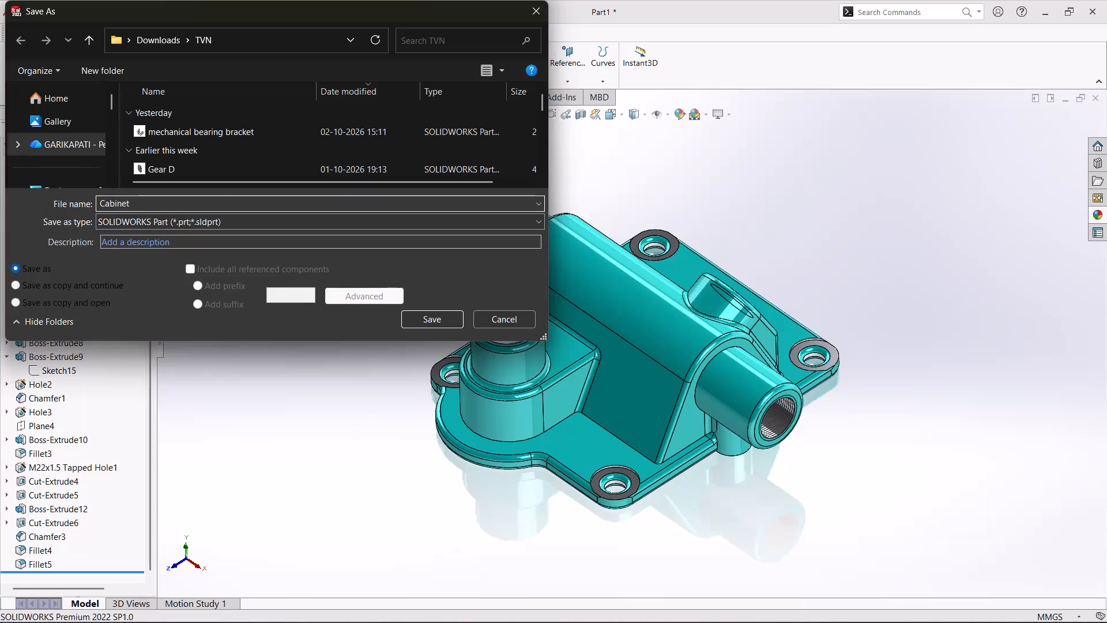
pyautogui.scroll(-1, 242, 154)
pyautogui.scroll(2, 223, 150)
pyautogui.scroll(-1, 223, 150)
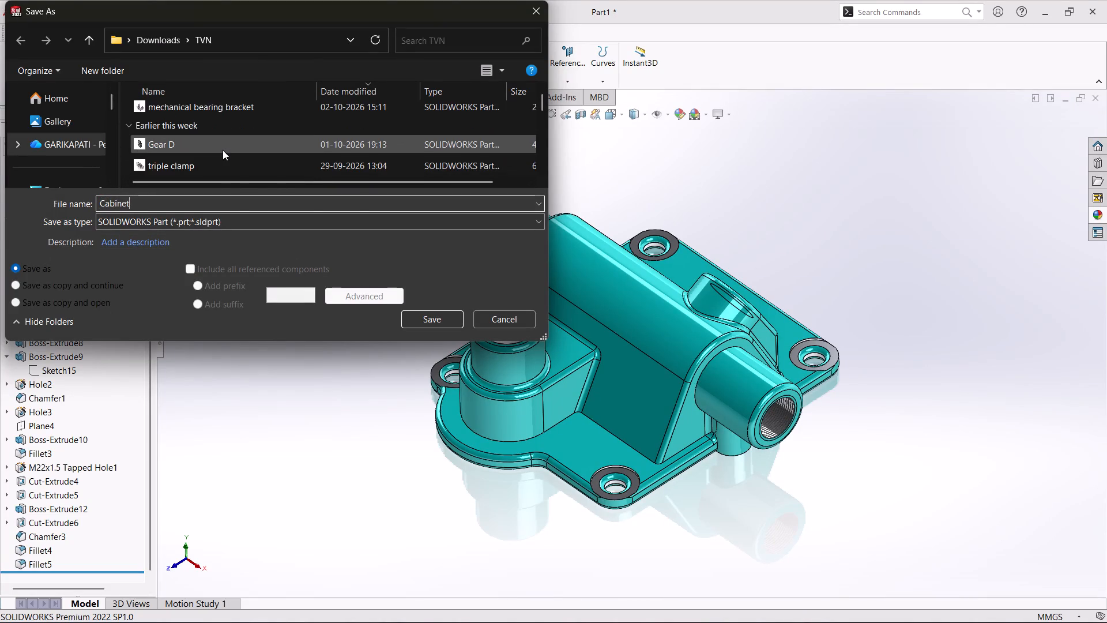
pyautogui.scroll(2, 223, 150)
pyautogui.scroll(-4, 217, 131)
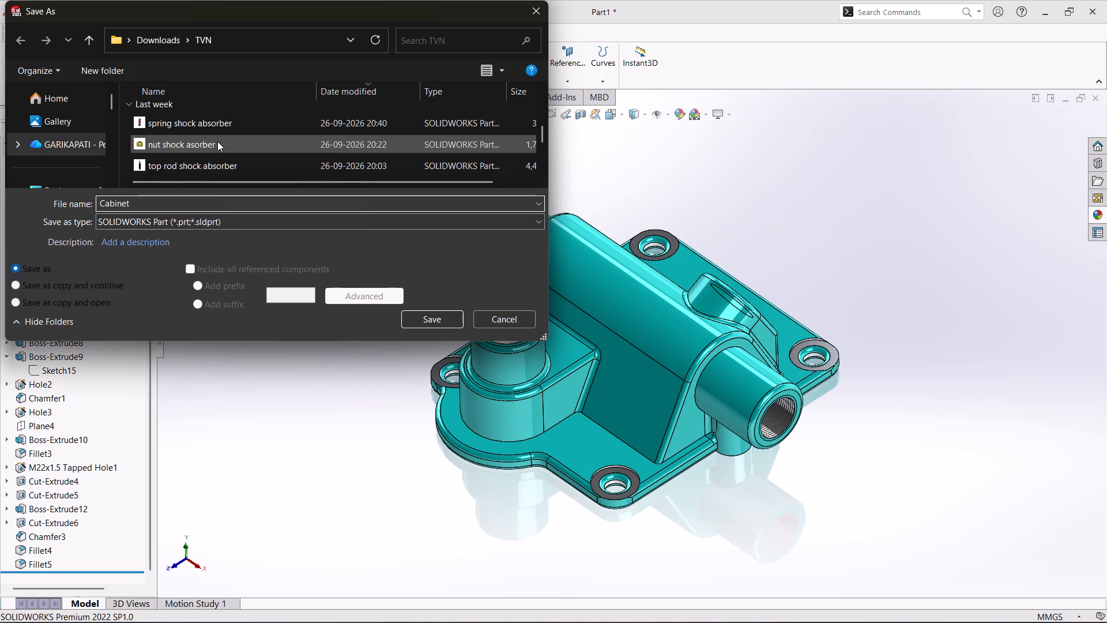
pyautogui.scroll(-9, 217, 141)
pyautogui.scroll(12, 214, 149)
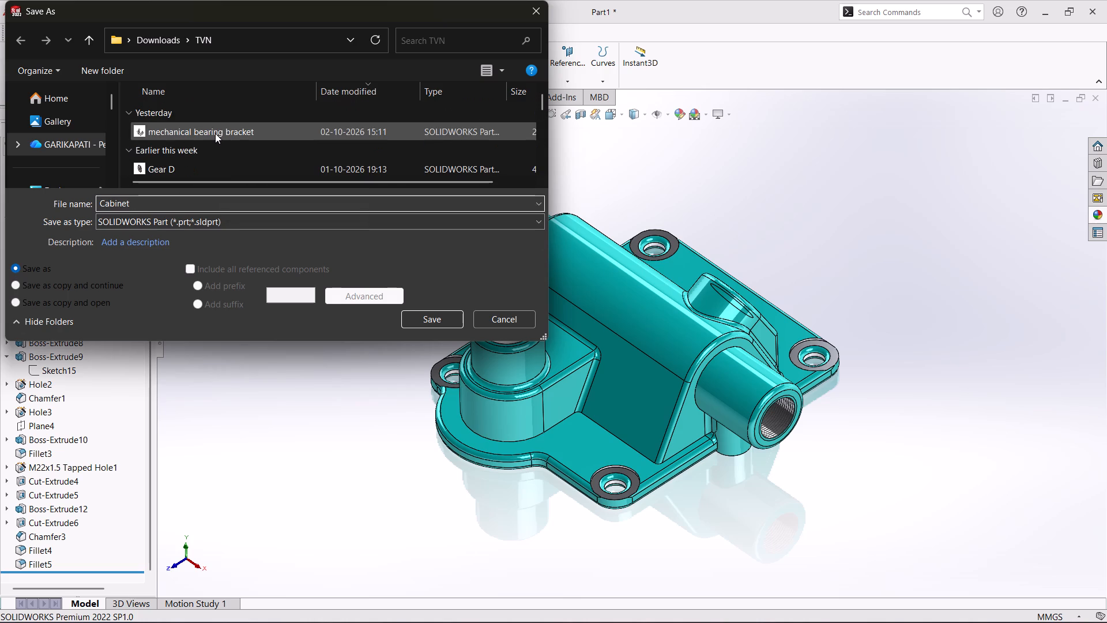
pyautogui.scroll(5, 215, 133)
pyautogui.click(432, 324)
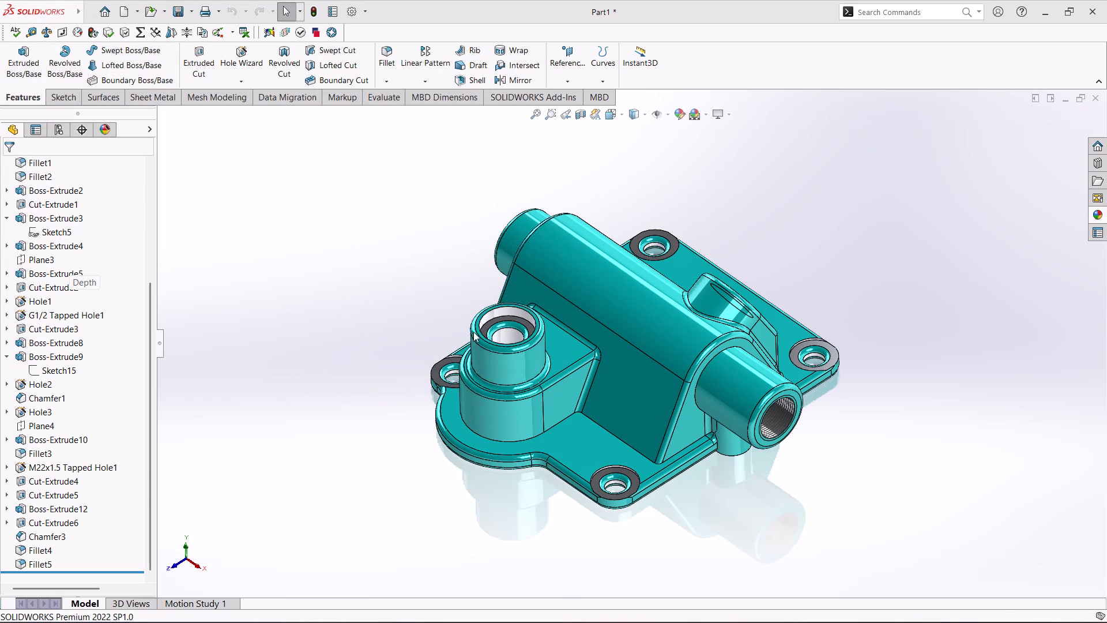
# Save the Cabinet part also as an Adobe Portable Document Format (*.pdf) file in the TVN folder.
pyautogui.click(187, 13)
pyautogui.click(191, 18)
pyautogui.click(192, 38)
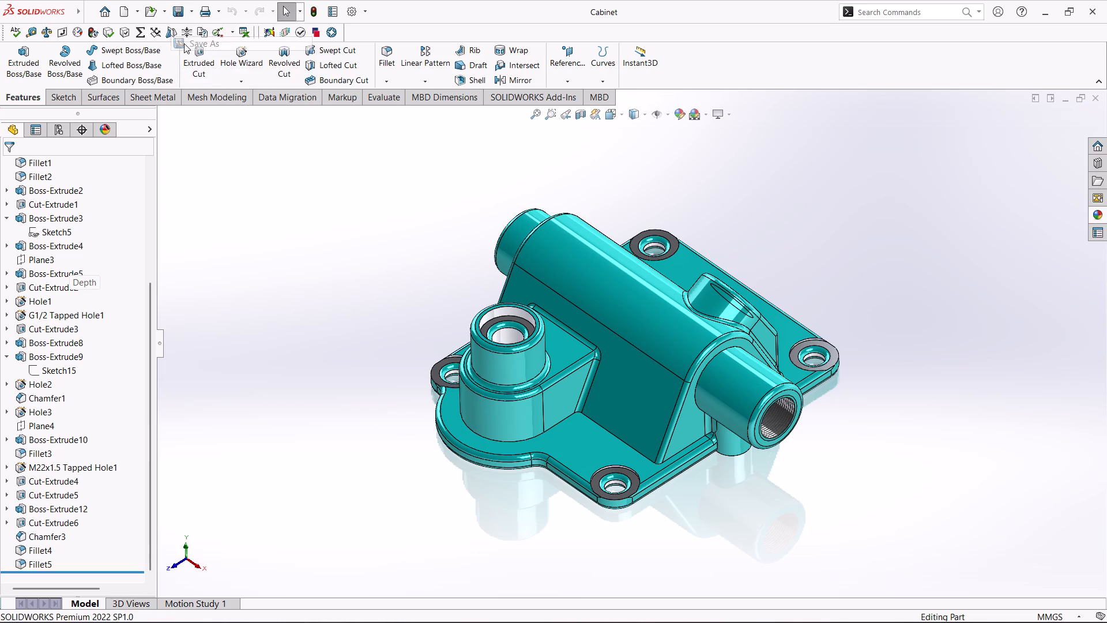
pyautogui.click(193, 222)
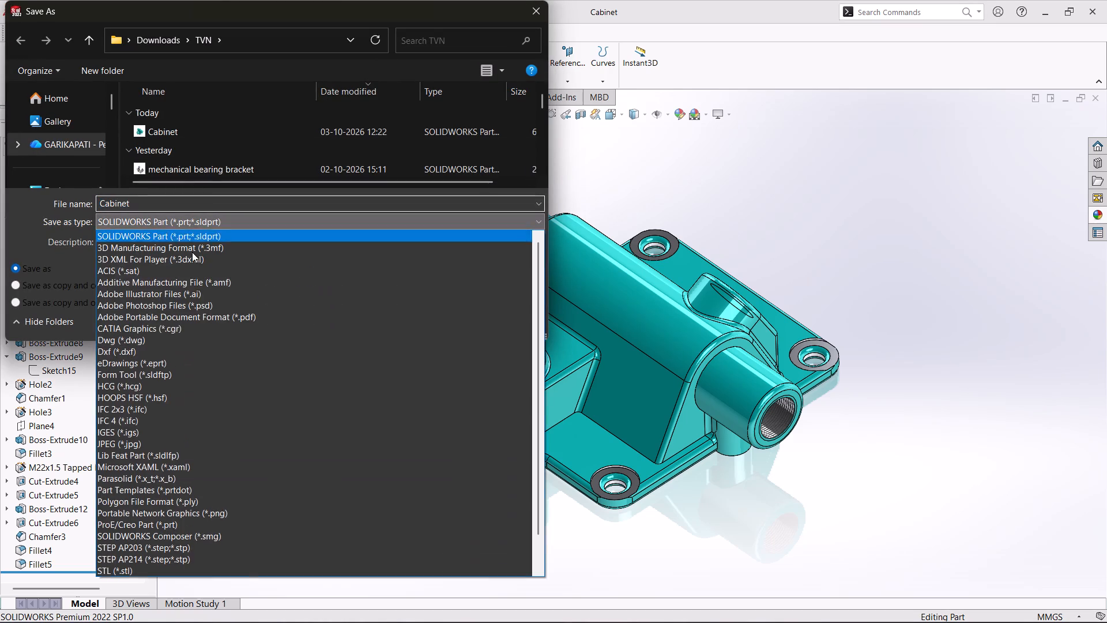
pyautogui.click(231, 317)
pyautogui.click(434, 347)
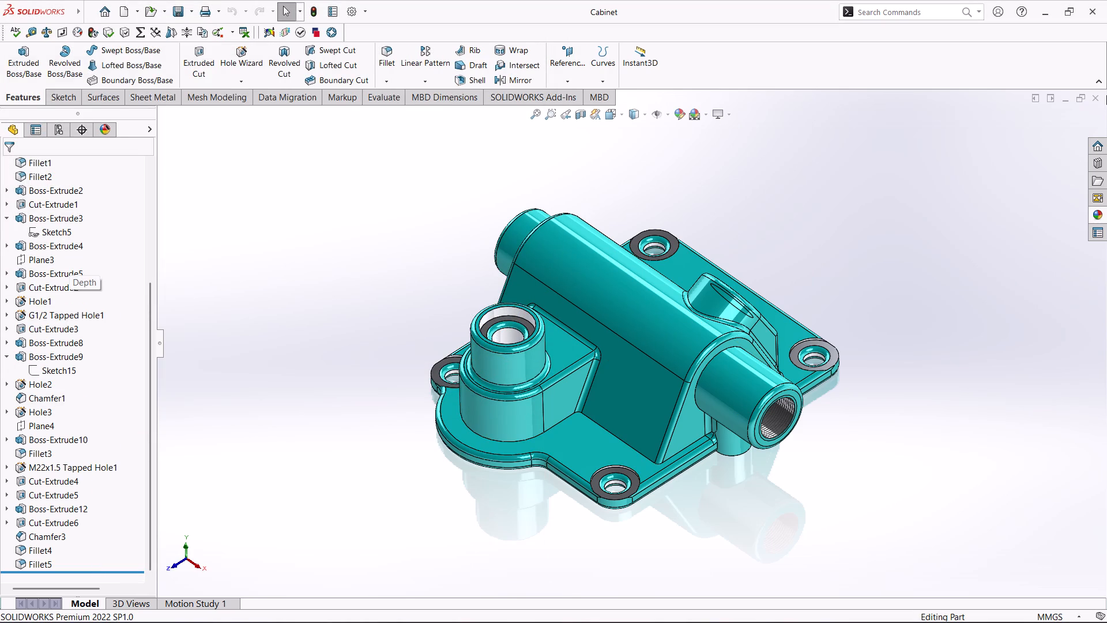
# Close the Cabinet part document.
pyautogui.click(1100, 97)
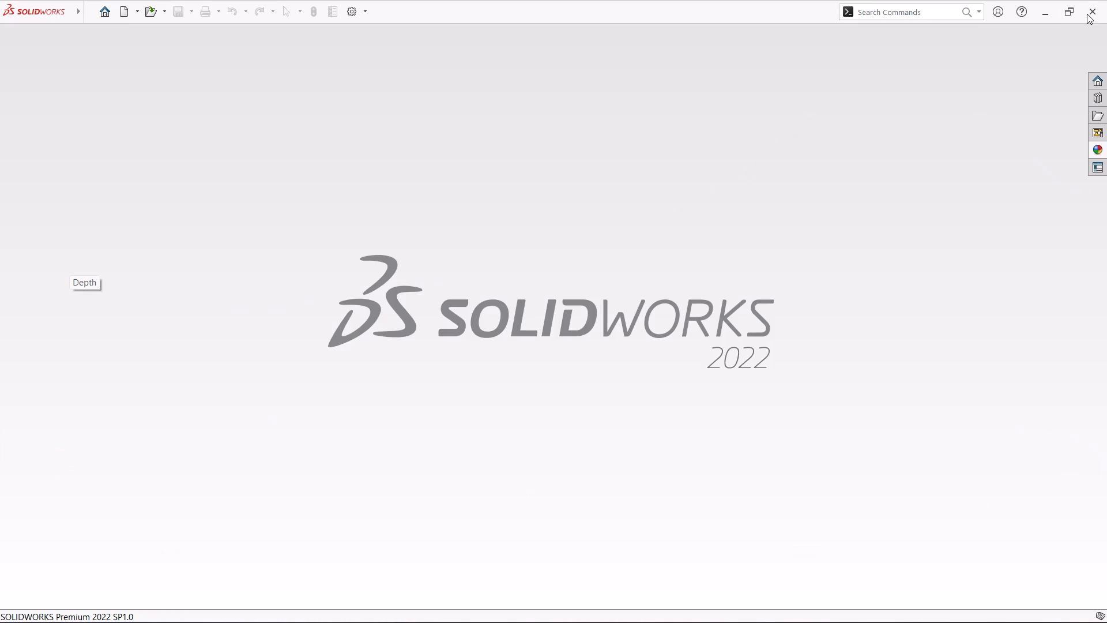